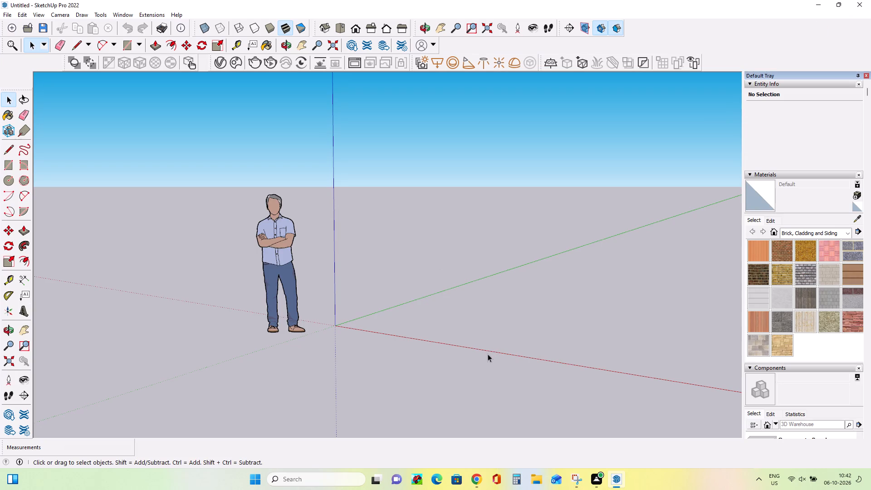
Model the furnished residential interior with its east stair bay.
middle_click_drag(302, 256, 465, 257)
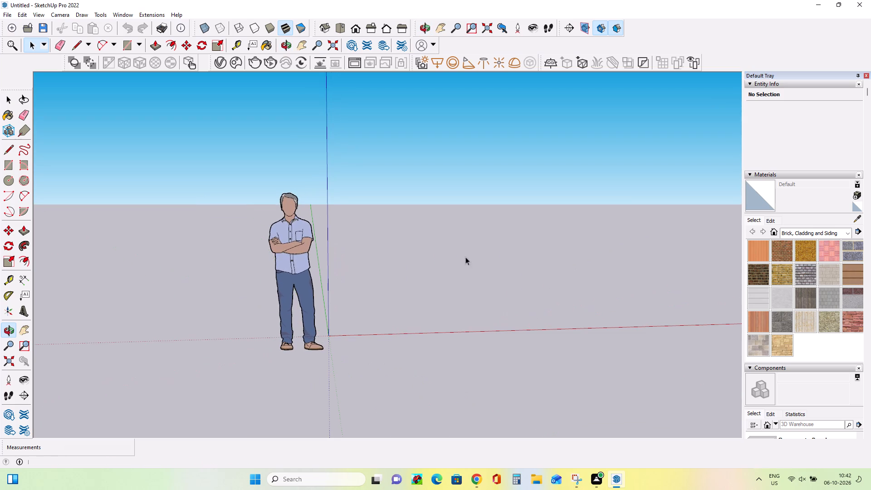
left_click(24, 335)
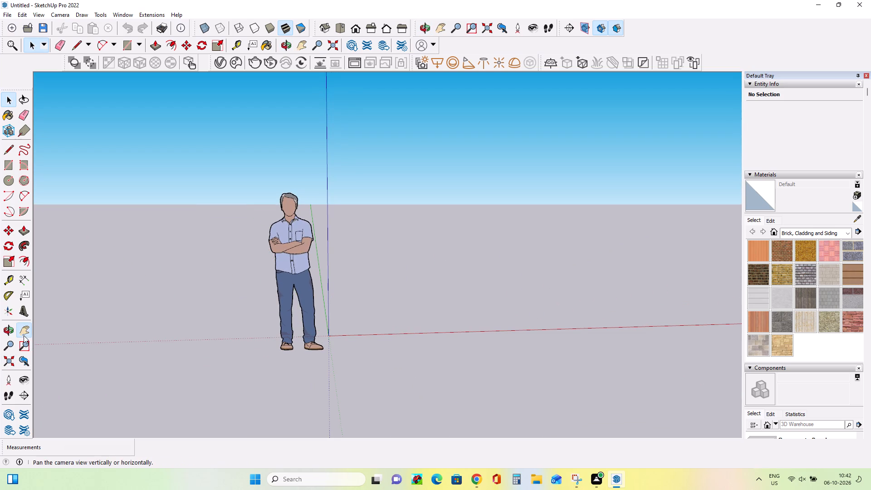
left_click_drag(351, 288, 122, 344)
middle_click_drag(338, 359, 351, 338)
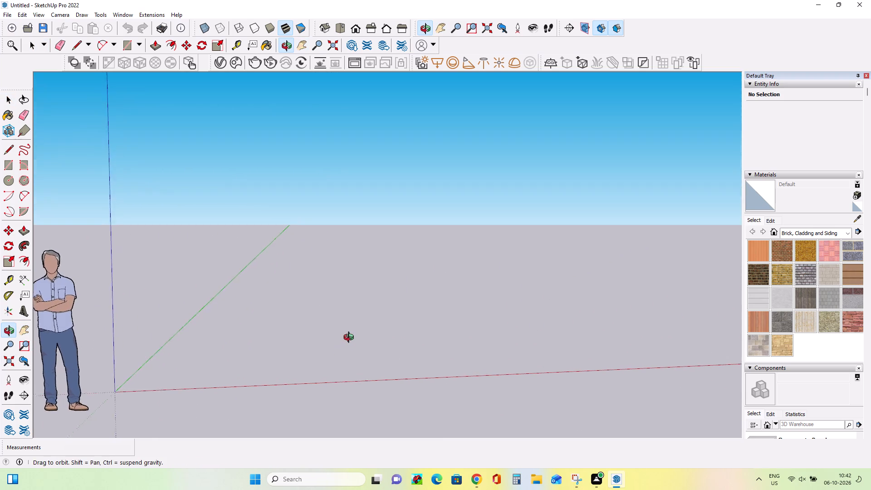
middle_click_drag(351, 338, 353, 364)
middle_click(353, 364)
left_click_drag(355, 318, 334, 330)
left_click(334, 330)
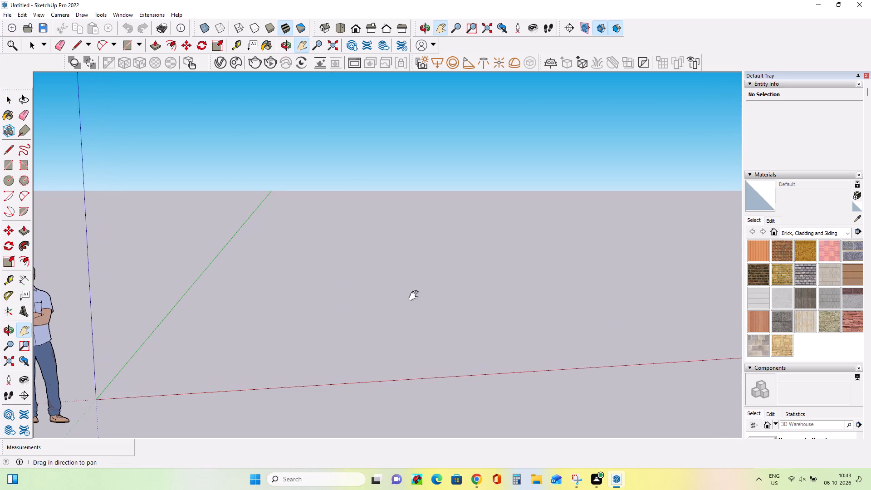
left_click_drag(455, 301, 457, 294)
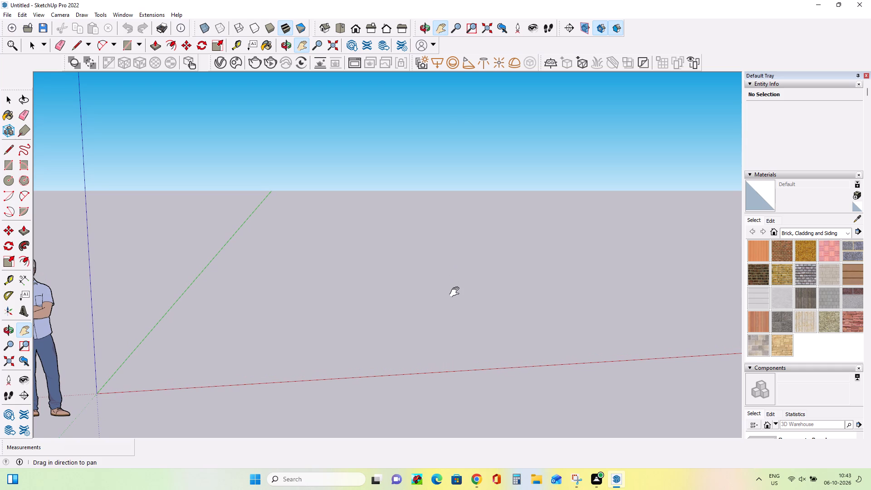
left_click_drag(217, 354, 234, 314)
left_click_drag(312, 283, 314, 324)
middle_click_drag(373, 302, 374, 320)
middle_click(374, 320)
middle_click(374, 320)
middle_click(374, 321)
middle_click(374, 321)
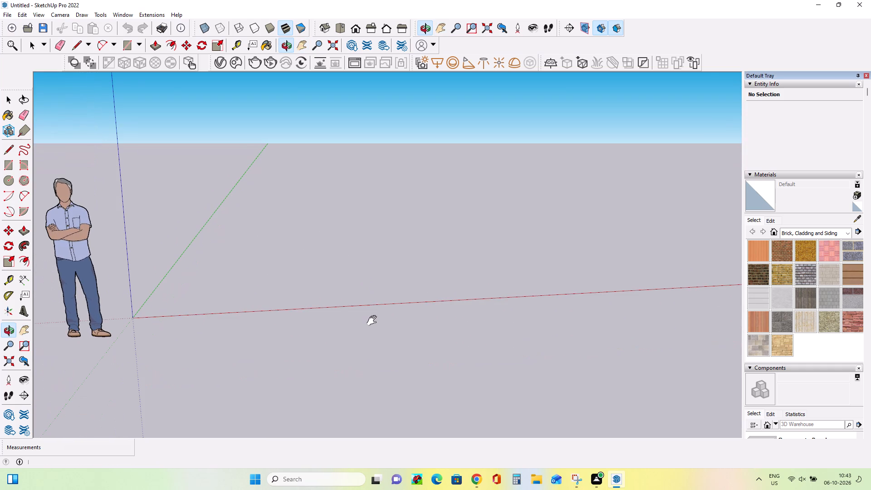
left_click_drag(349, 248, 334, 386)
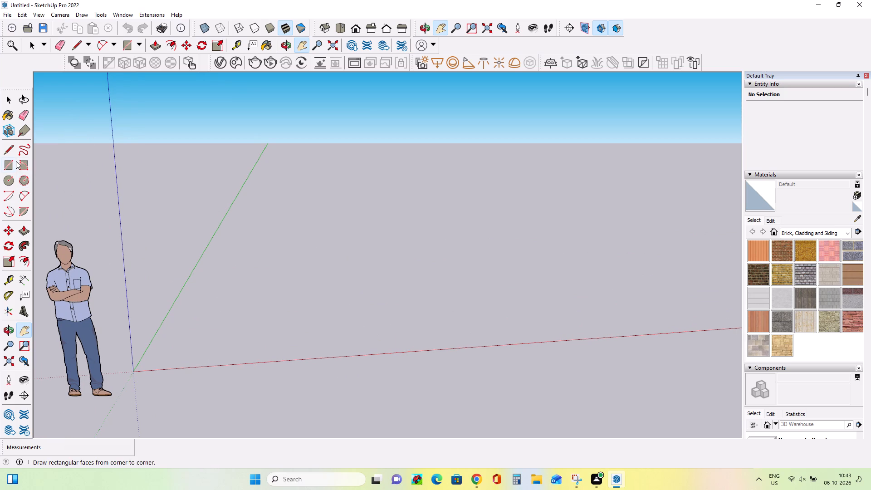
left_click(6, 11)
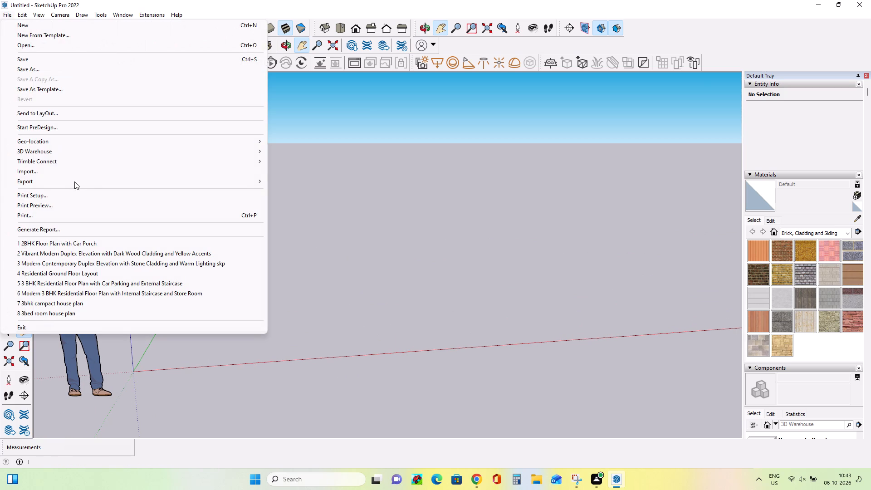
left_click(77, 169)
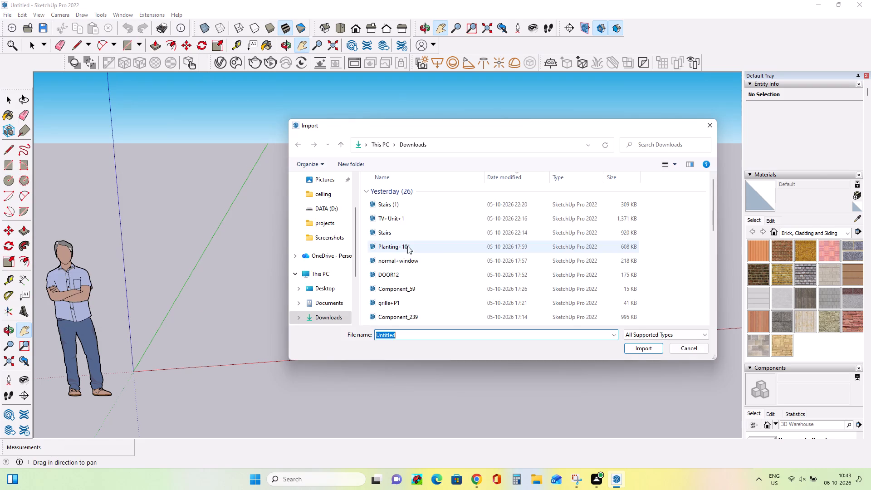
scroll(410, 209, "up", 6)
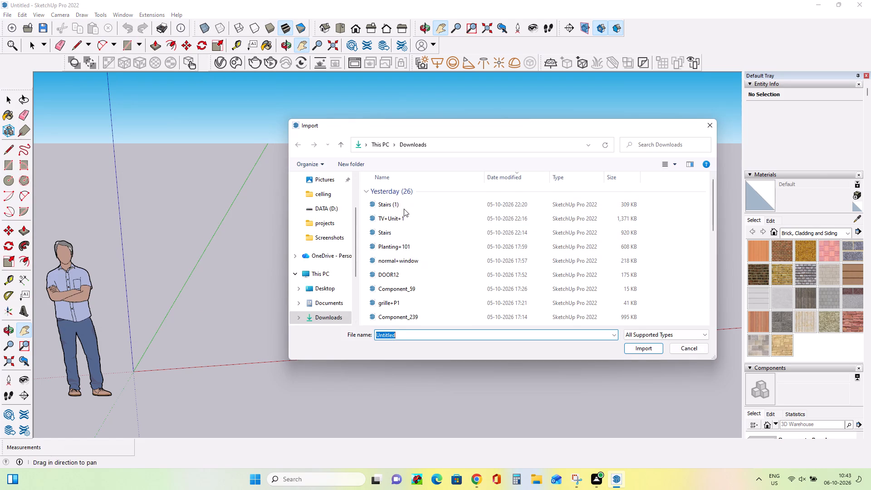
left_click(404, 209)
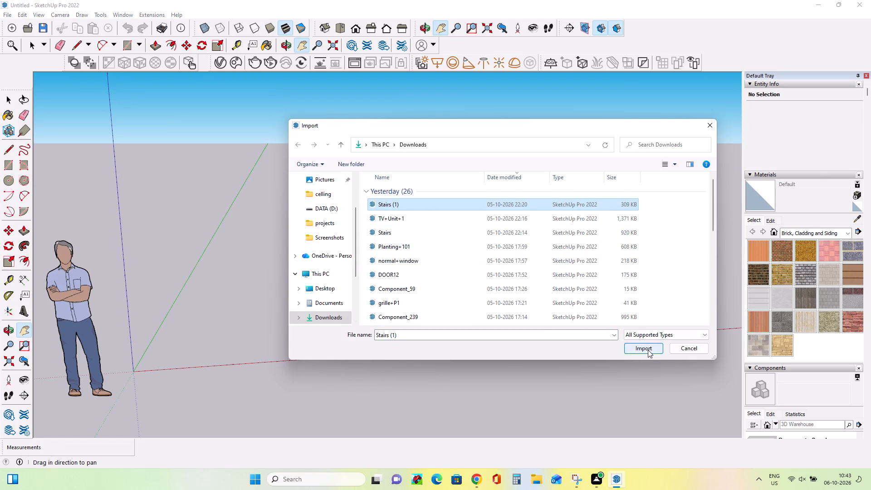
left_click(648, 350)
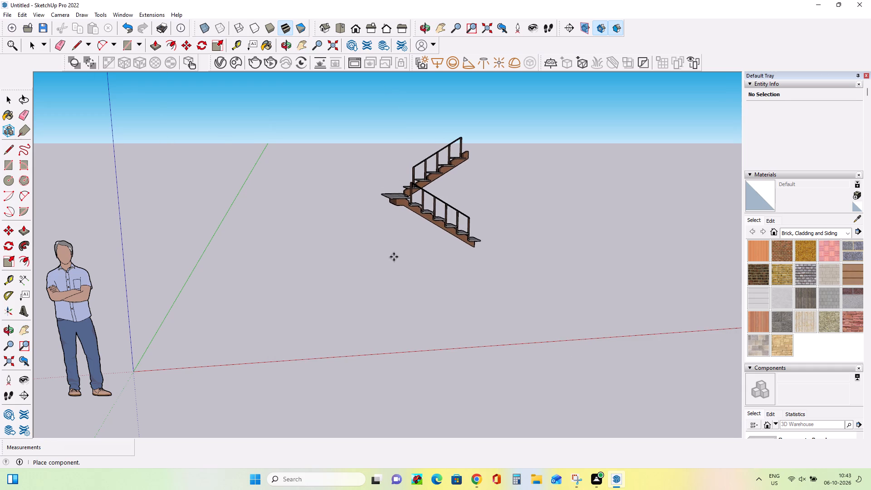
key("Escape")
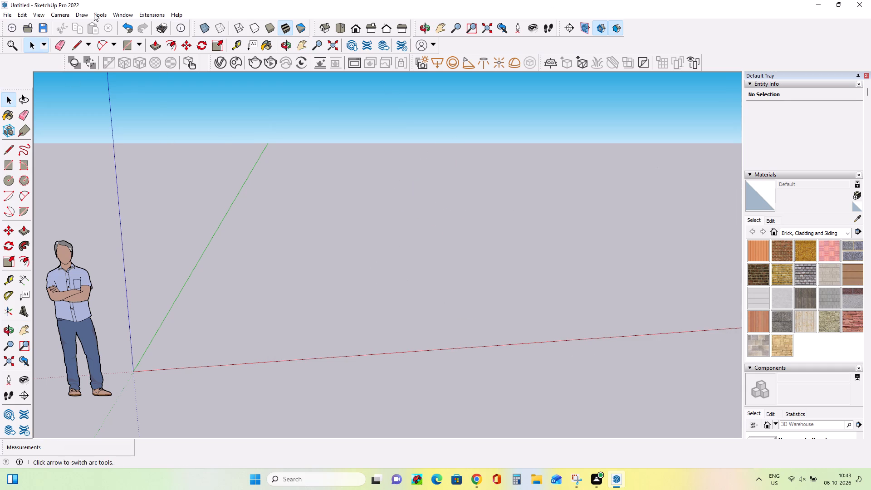
Import the Ground Floor Architectural Plan file from the Desktop as an image and place it flat on the ground near the origin.
left_click(10, 14)
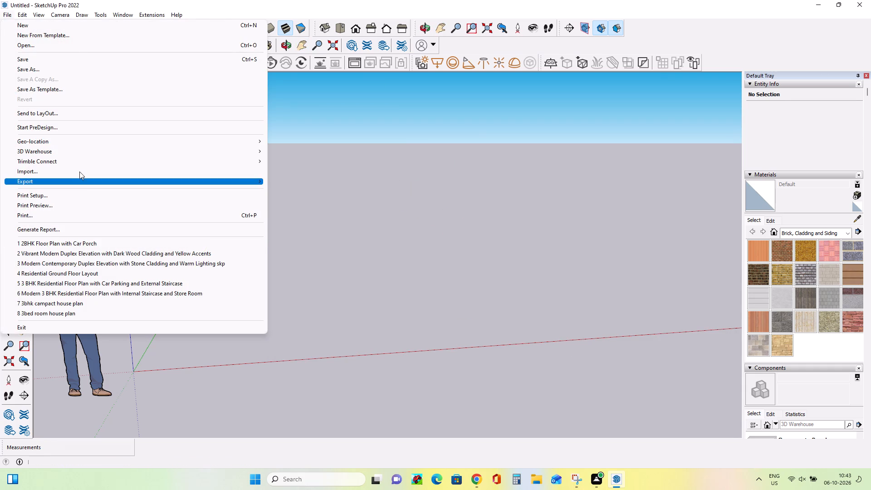
left_click(79, 167)
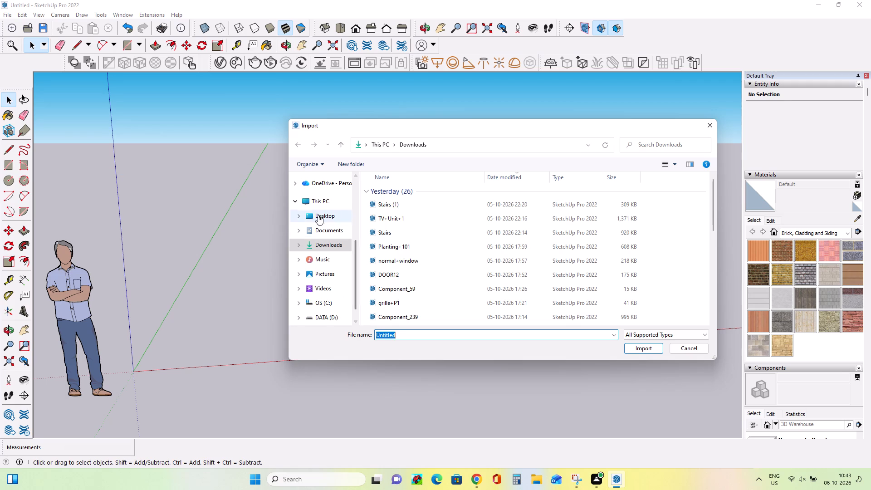
left_click(327, 216)
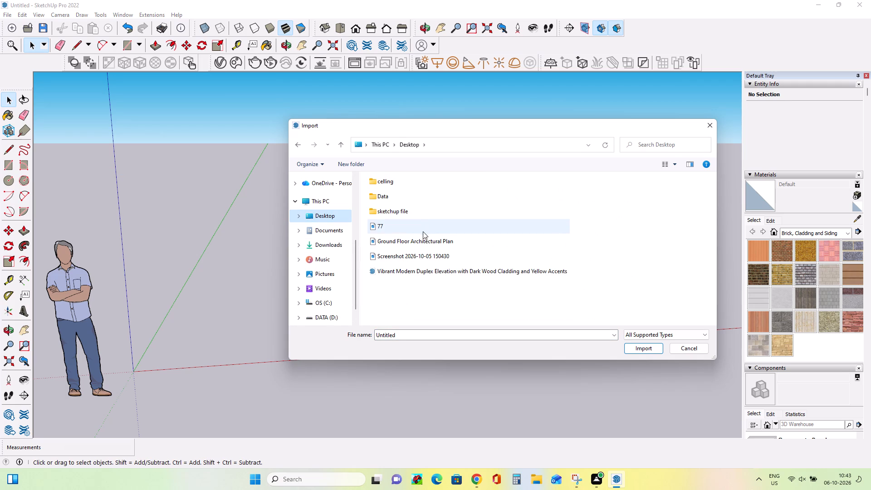
left_click(431, 241)
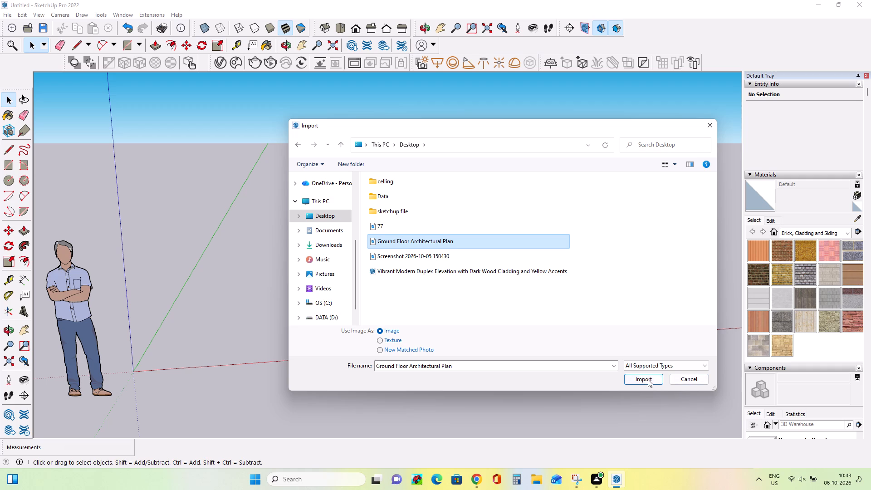
left_click(653, 385)
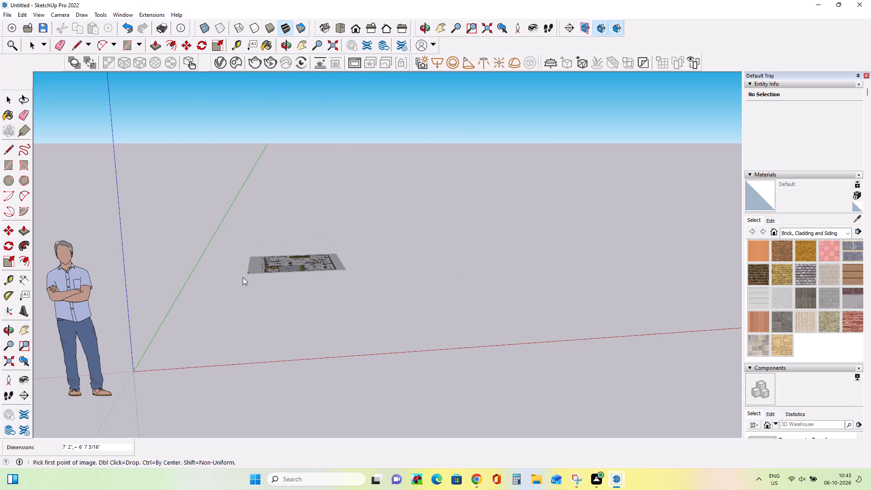
left_click(235, 252)
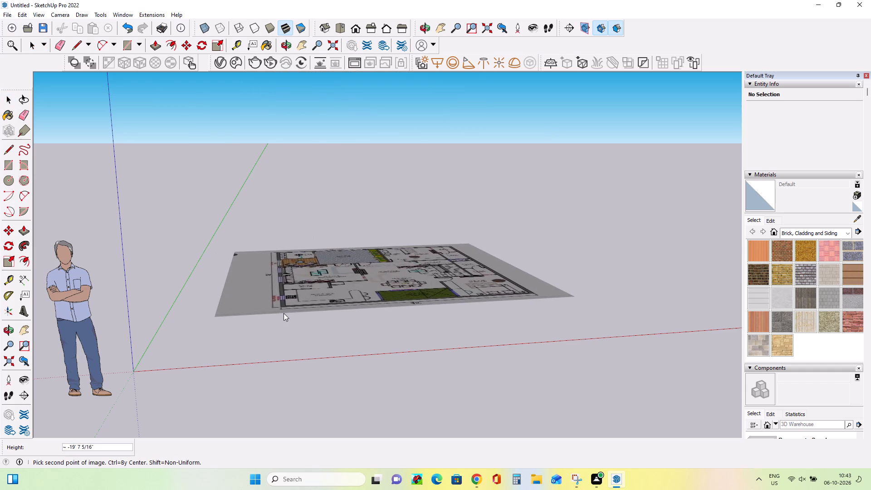
left_click(268, 312)
Examine the imported floor plan image from above, including its room layout and overall dimensions.
scroll(322, 297, "down", 6)
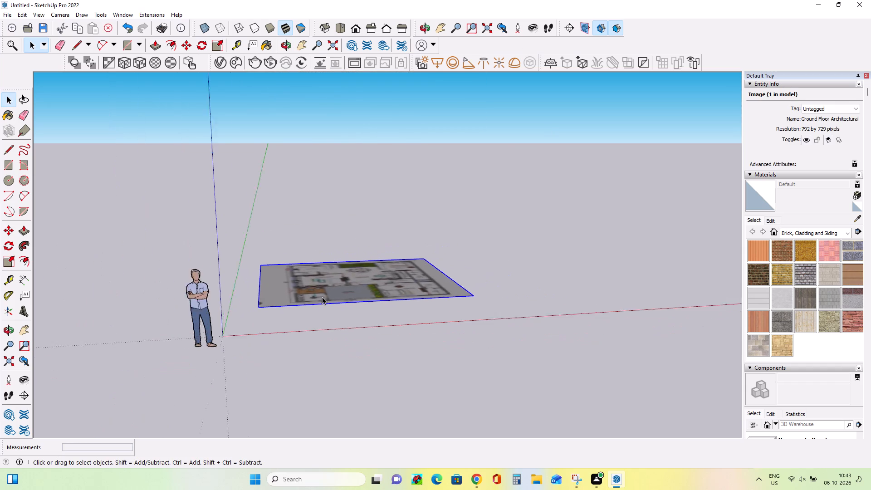
scroll(322, 297, "down", 2)
scroll(469, 264, "up", 1)
middle_click_drag(469, 264, 438, 336)
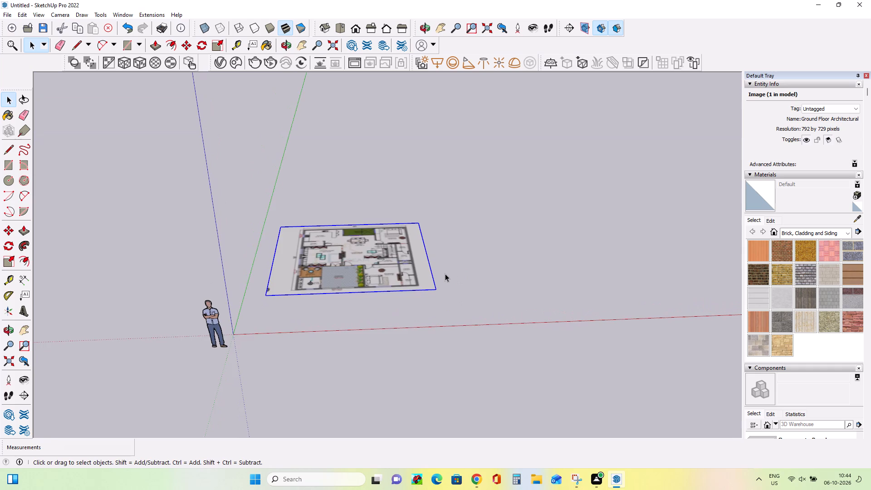
scroll(445, 274, "up", 6)
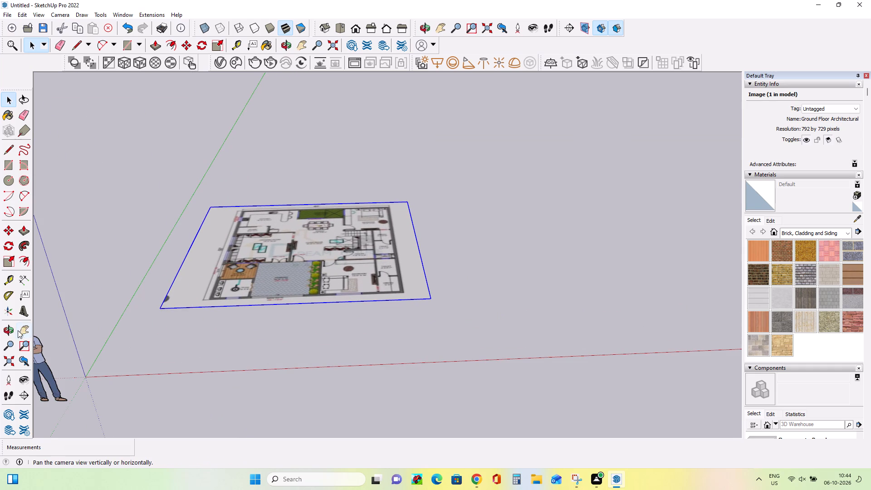
left_click(23, 330)
left_click_drag(196, 233, 117, 293)
right_click(106, 316)
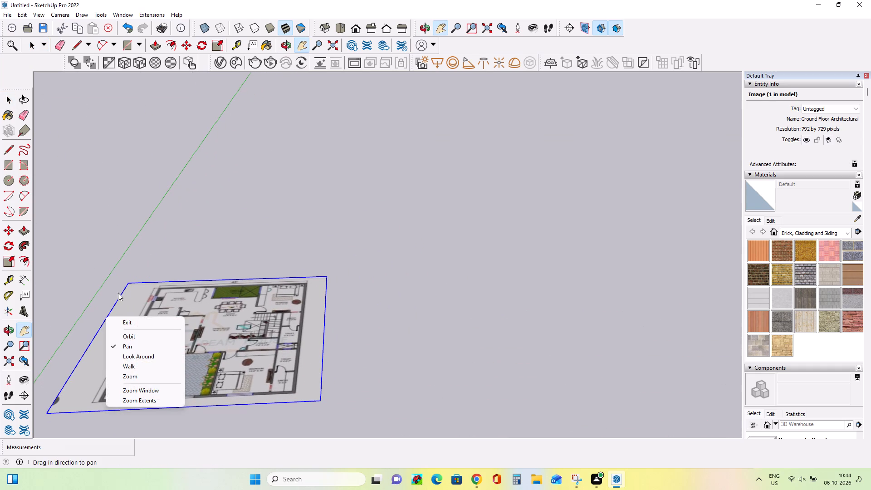
left_click(117, 193)
left_click_drag(222, 363, 225, 306)
middle_click_drag(227, 305, 231, 310)
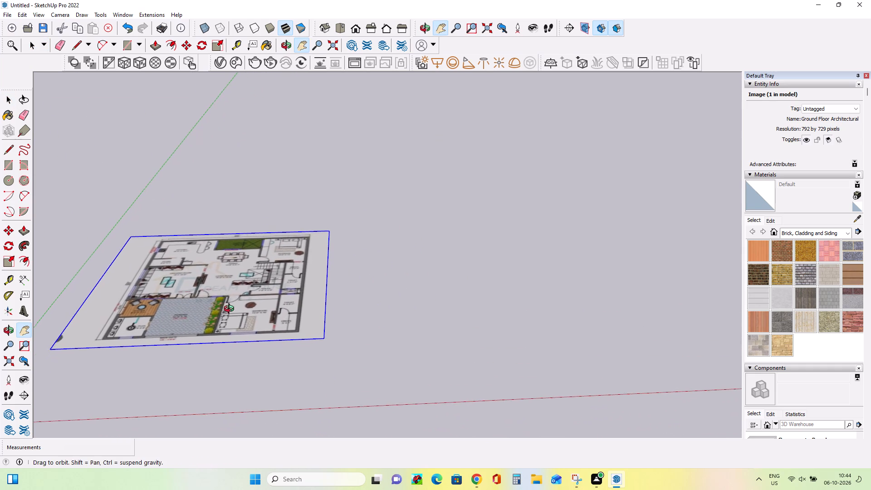
middle_click_drag(231, 310, 217, 416)
scroll(265, 337, "up", 2)
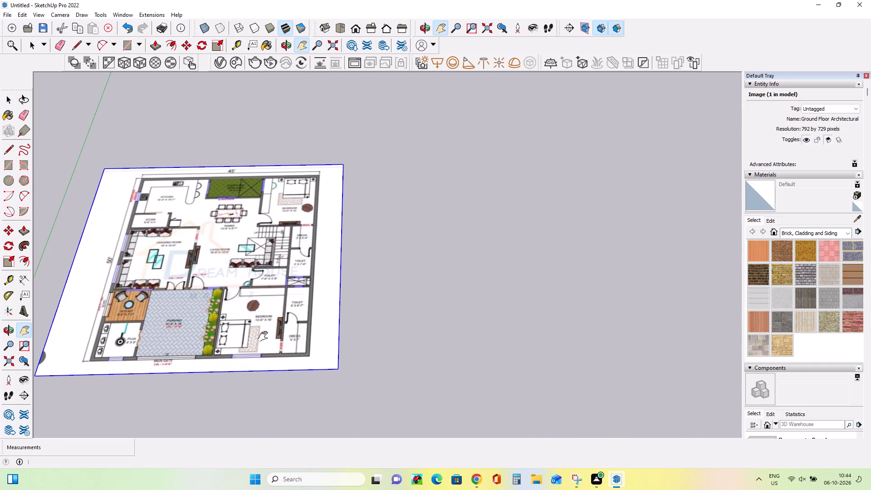
scroll(264, 317, "up", 1)
left_click_drag(263, 317, 270, 336)
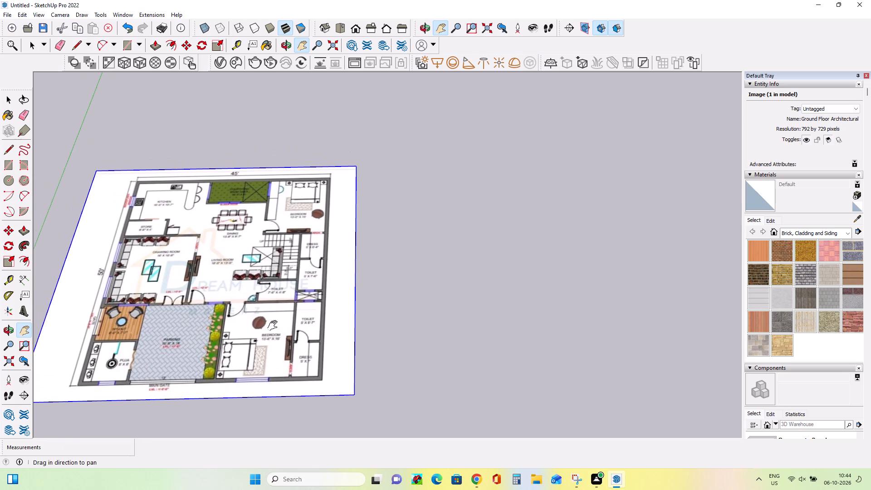
scroll(269, 314, "up", 2)
left_click_drag(261, 309, 316, 284)
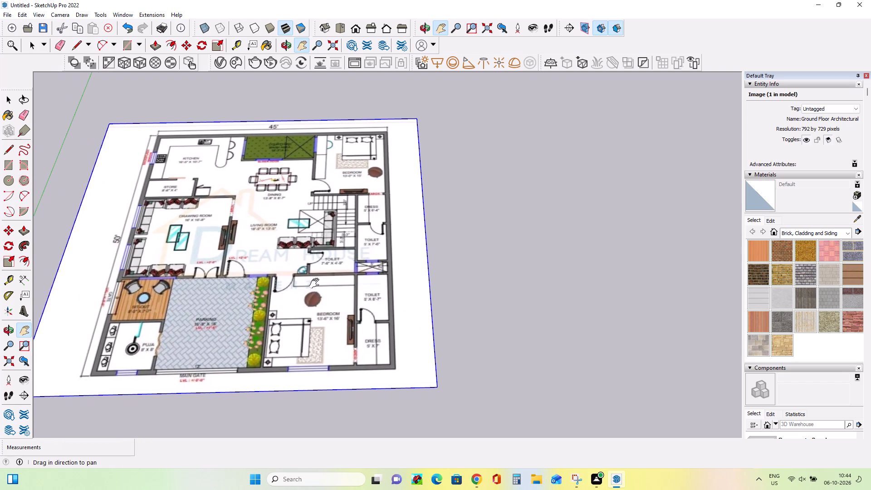
middle_click_drag(314, 271, 313, 344)
scroll(305, 337, "down", 3)
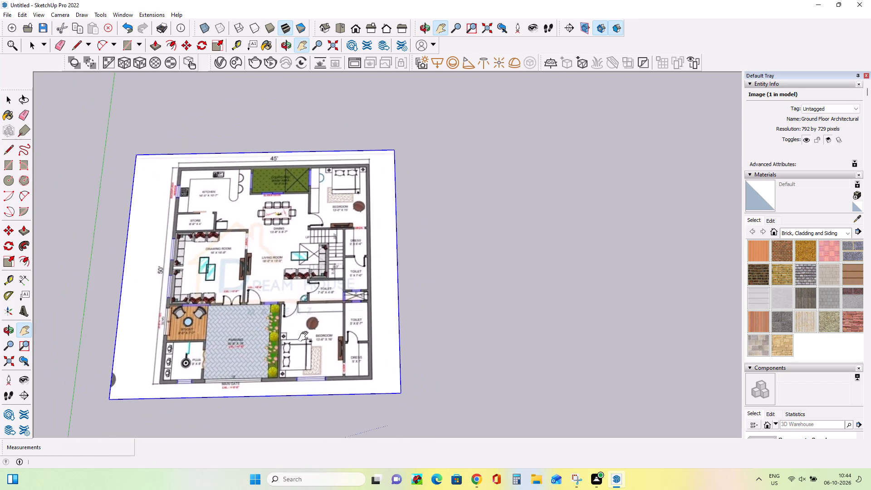
scroll(305, 330, "down", 3)
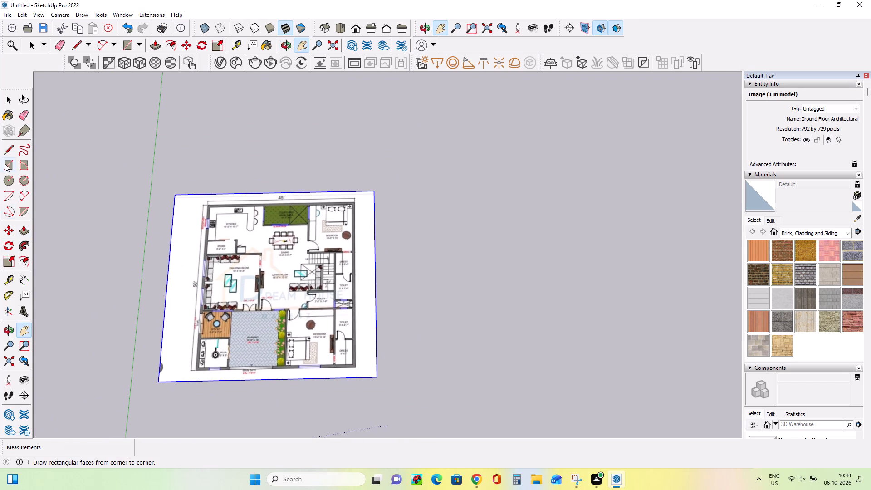
Draw a 45' by 50' rectangle flat on the ground beside the floor plan image.
left_click(5, 164)
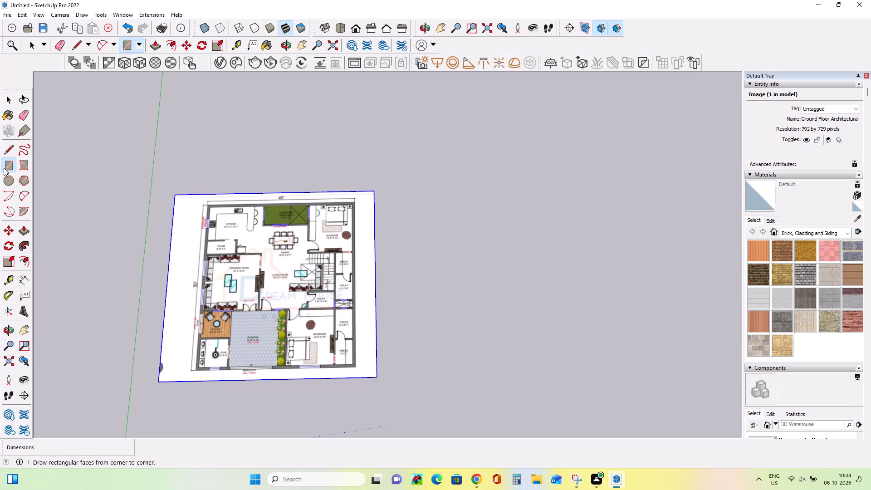
scroll(280, 193, "up", 7)
scroll(280, 219, "down", 3)
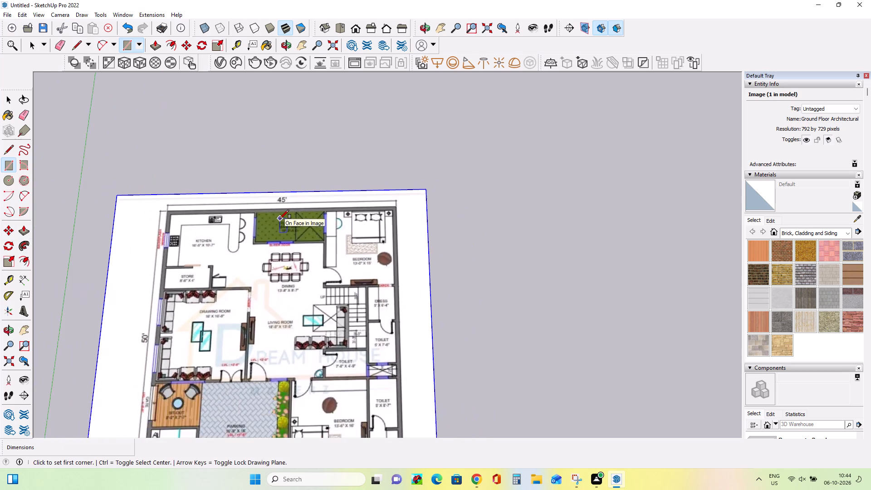
scroll(280, 219, "down", 6)
scroll(234, 340, "up", 5)
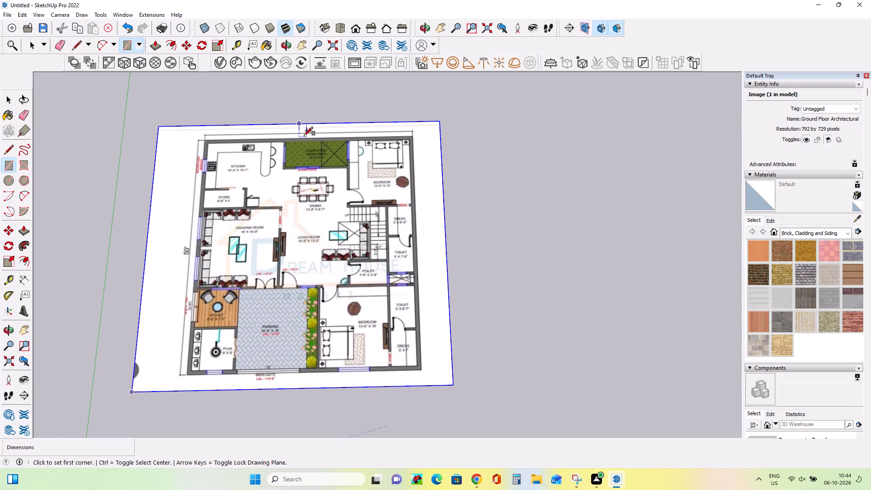
scroll(321, 120, "up", 4)
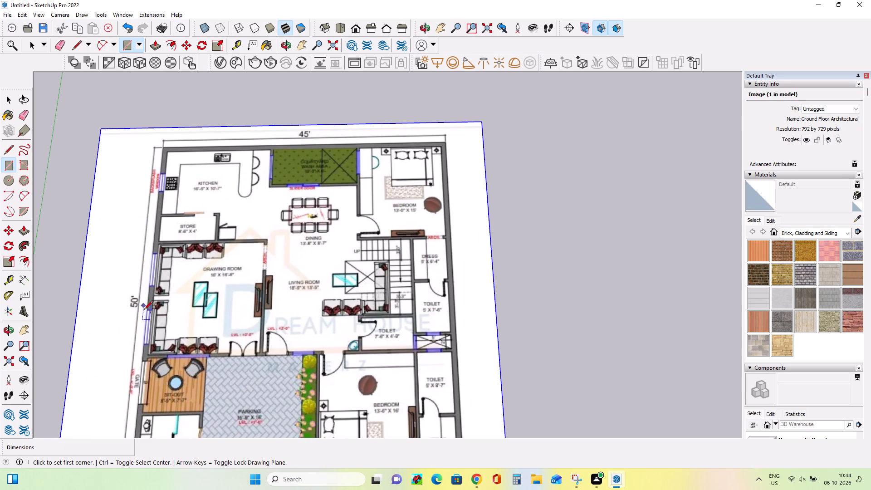
scroll(317, 225, "down", 9)
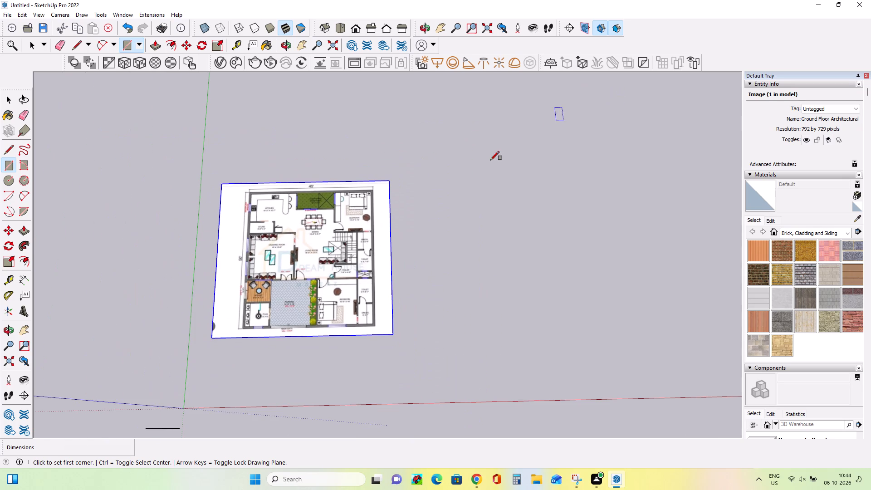
left_click(401, 111)
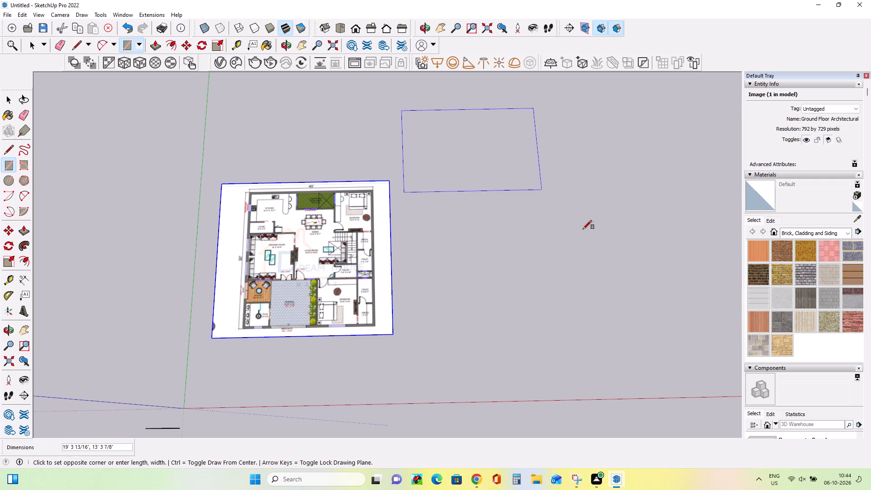
type("45',")
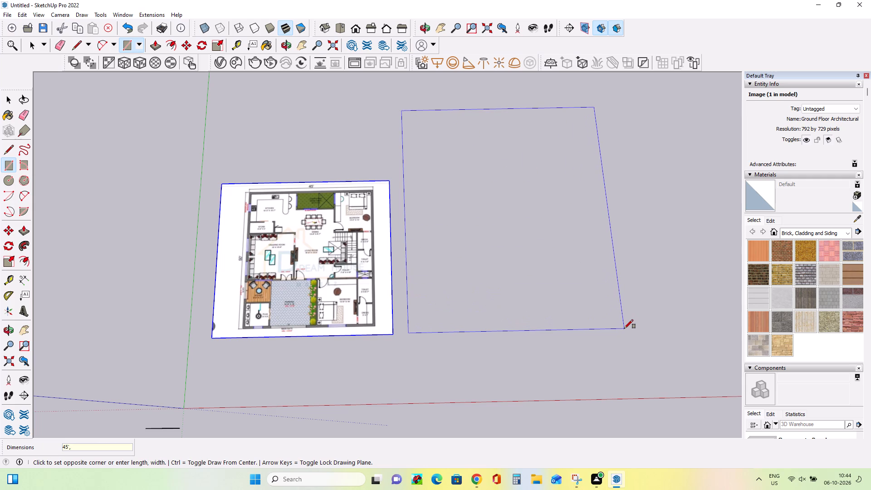
key("5")
type("0'")
key("Return")
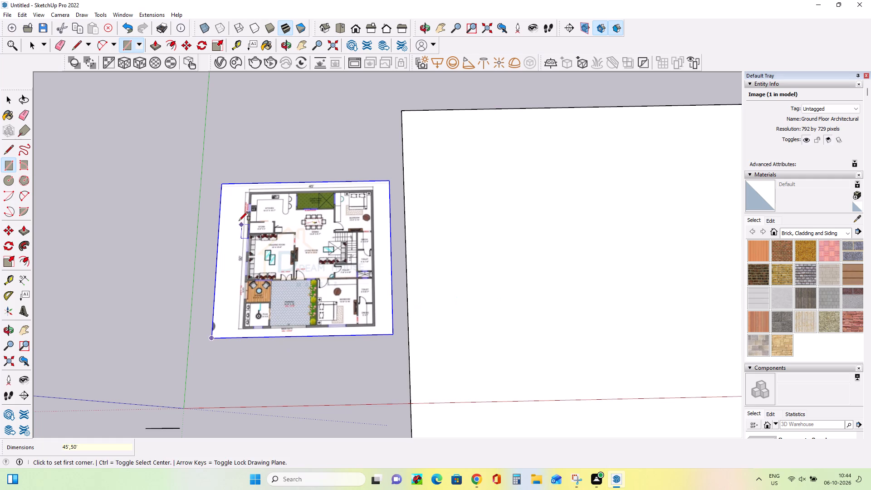
Move the whole rectangle, face and all four edges, about 26' roughly along the green axis so it clears the red axis.
scroll(239, 220, "up", 5)
scroll(239, 220, "down", 14)
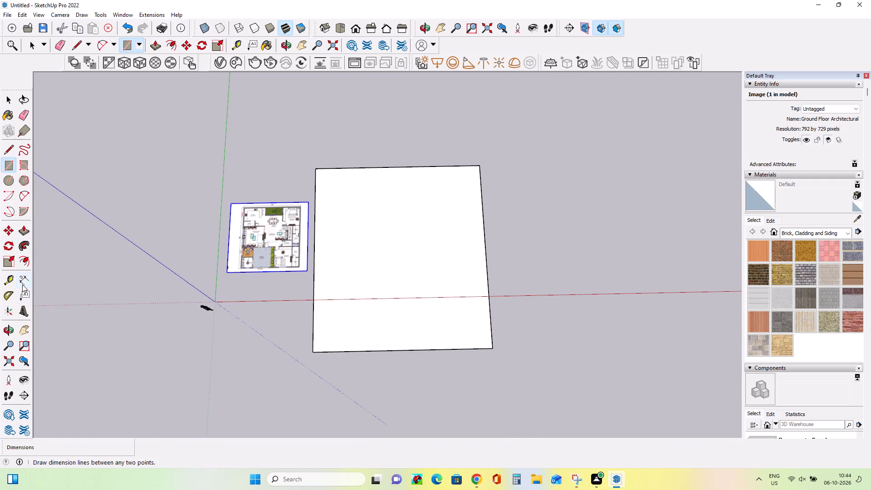
left_click(7, 97)
left_click_drag(497, 171, 313, 277)
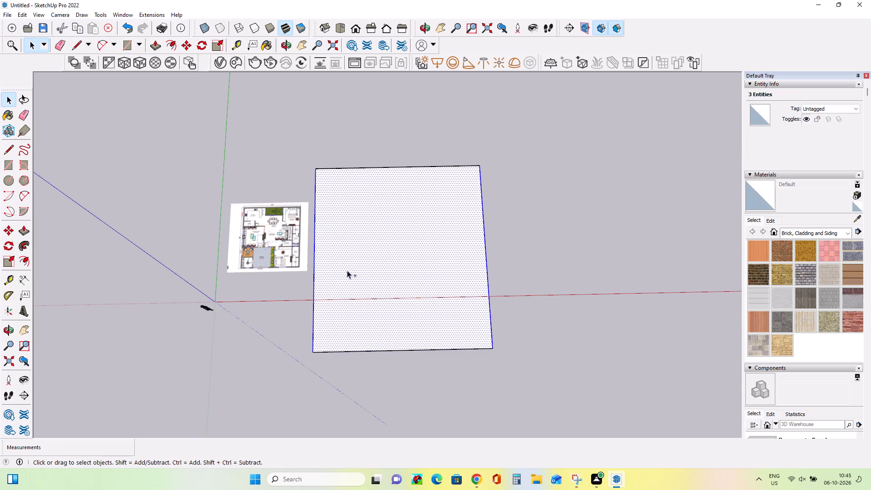
left_click(406, 167, "ctrl")
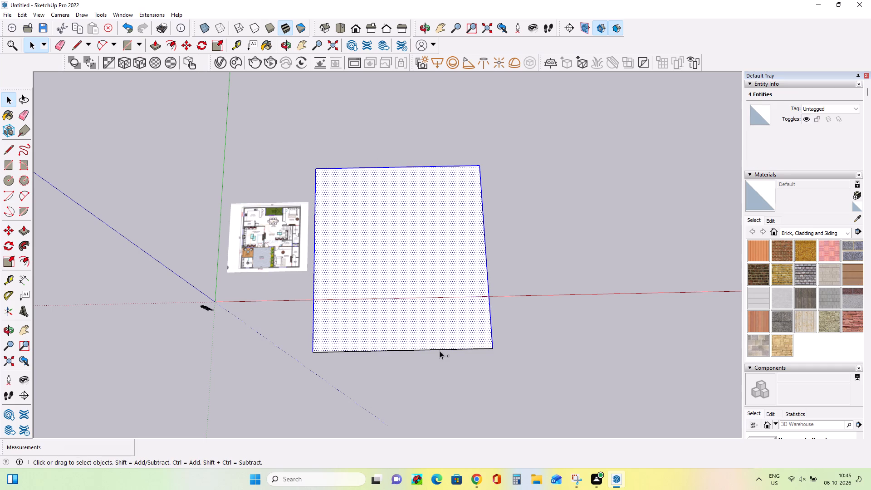
left_click(440, 348, "ctrl")
left_click(438, 347, "ctrl")
left_click(458, 349, "ctrl")
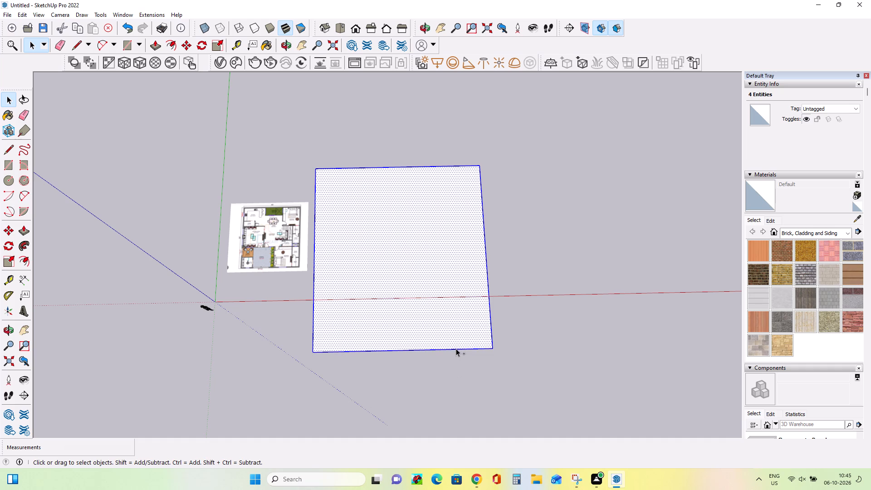
left_click(11, 232)
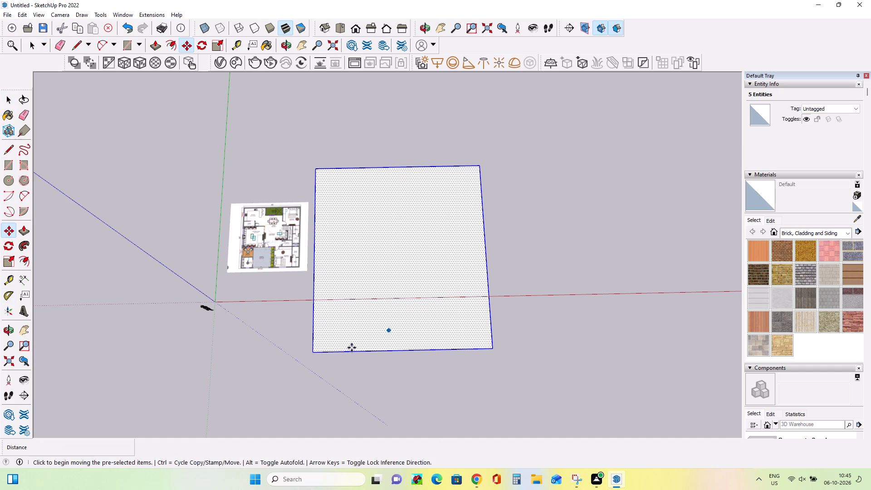
left_click(313, 353)
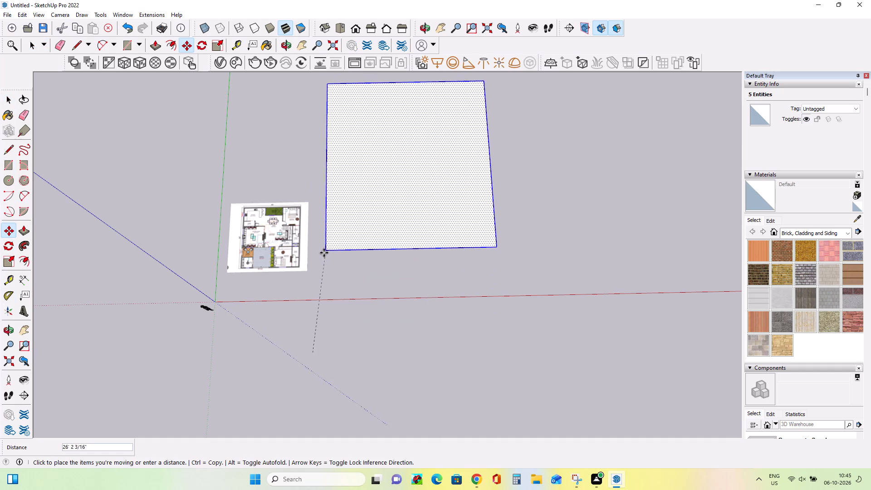
left_click(323, 253)
Move the floor plan image about 23' roughly along the green axis so it sits next to the blank rectangle.
scroll(377, 123, "up", 4)
scroll(379, 122, "down", 5)
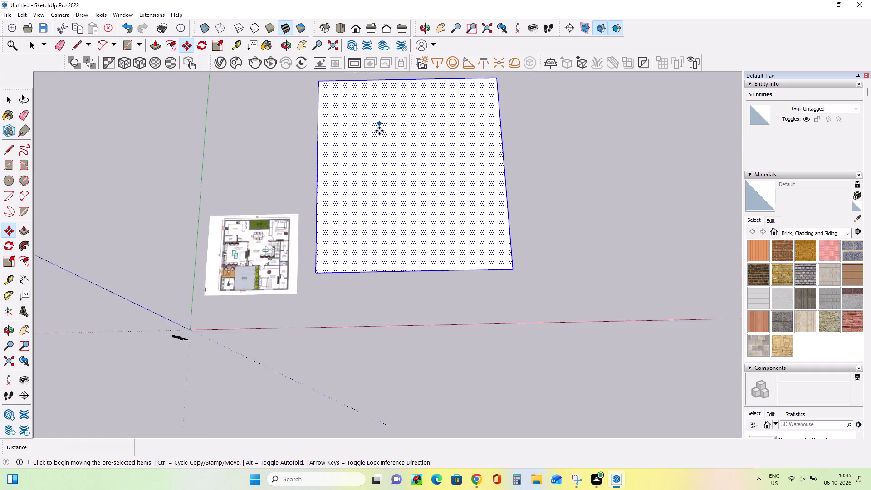
scroll(379, 134, "down", 5)
left_click(27, 332)
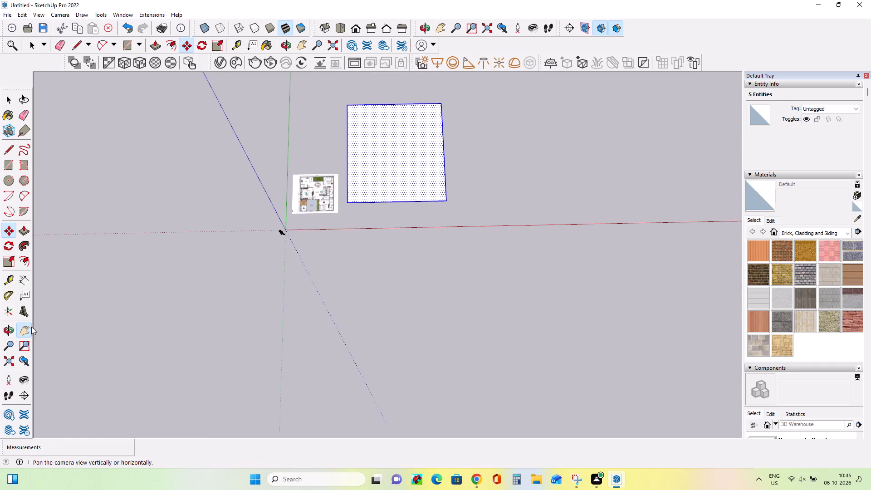
left_click_drag(429, 132, 377, 249)
right_click(377, 249)
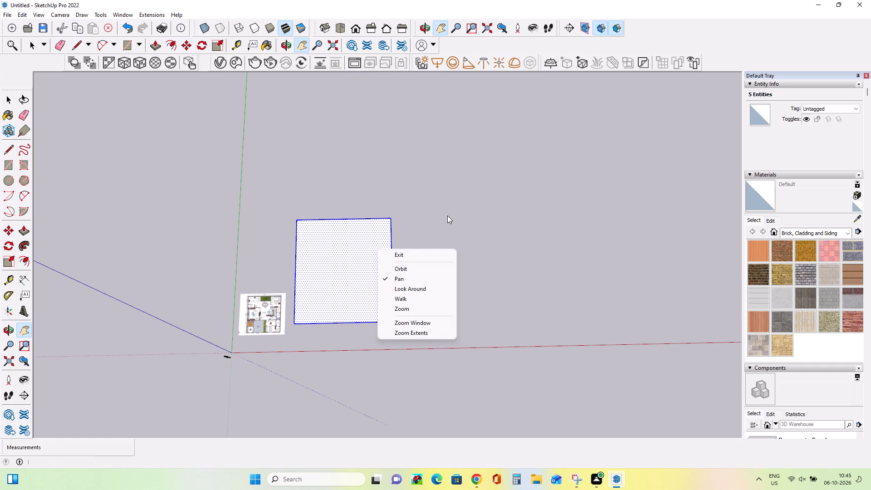
left_click(453, 198)
scroll(267, 333, "up", 3)
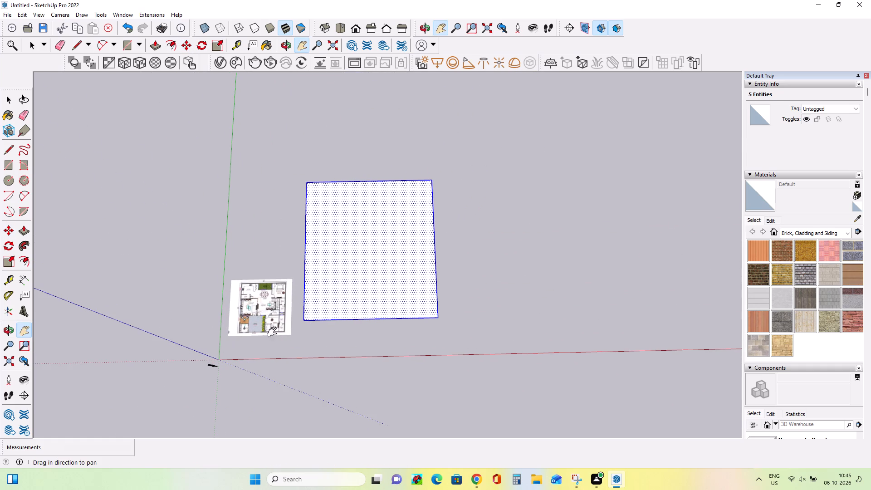
left_click(279, 321)
left_click(5, 101)
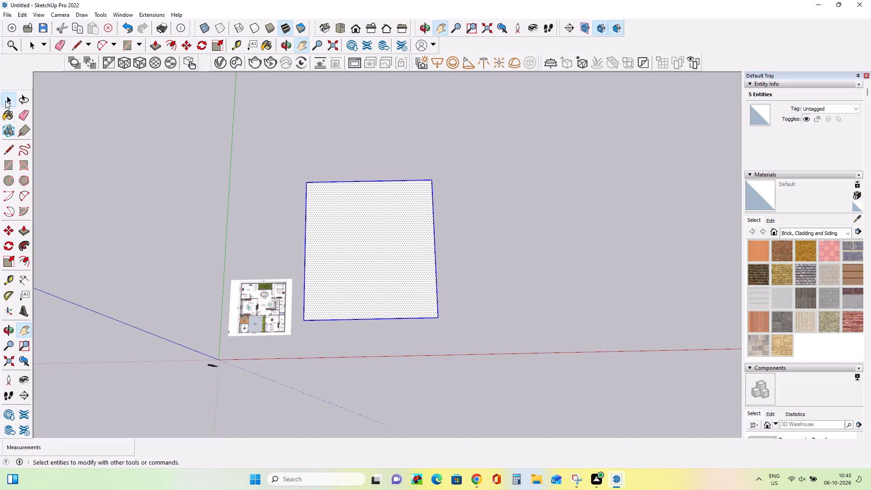
left_click(247, 321)
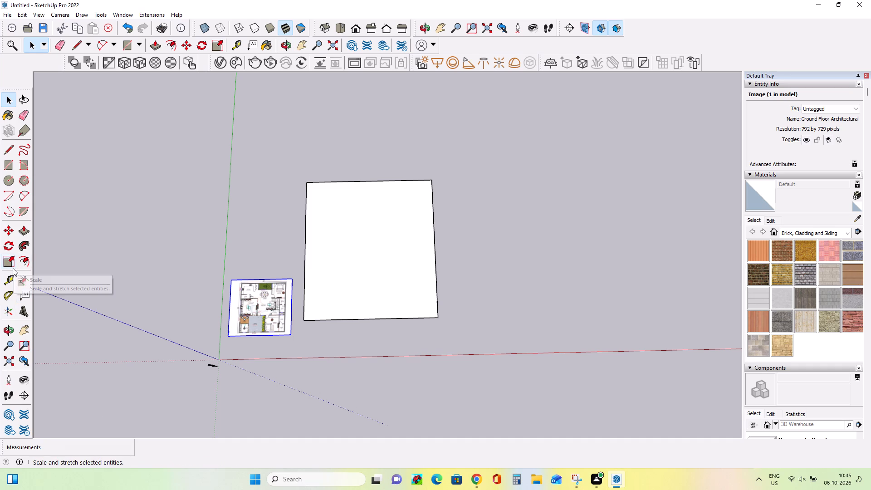
left_click(8, 233)
left_click(228, 334)
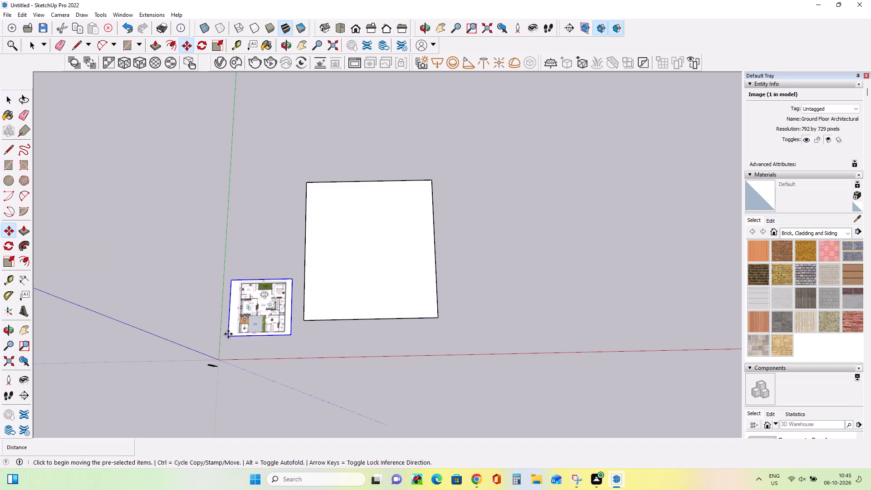
left_click(238, 269)
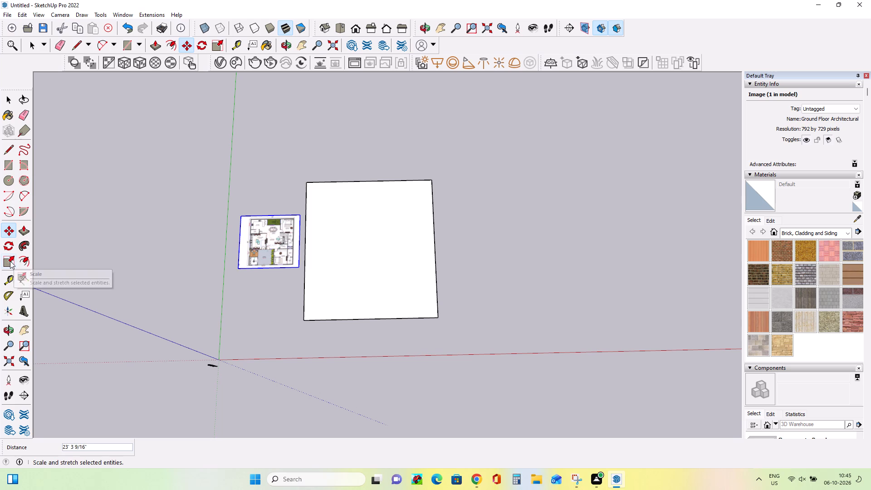
Scale the floor plan image along the green and red axes to roughly match the size of the adjacent rectangle.
left_click_drag(10, 261, 13, 256)
left_click(269, 215)
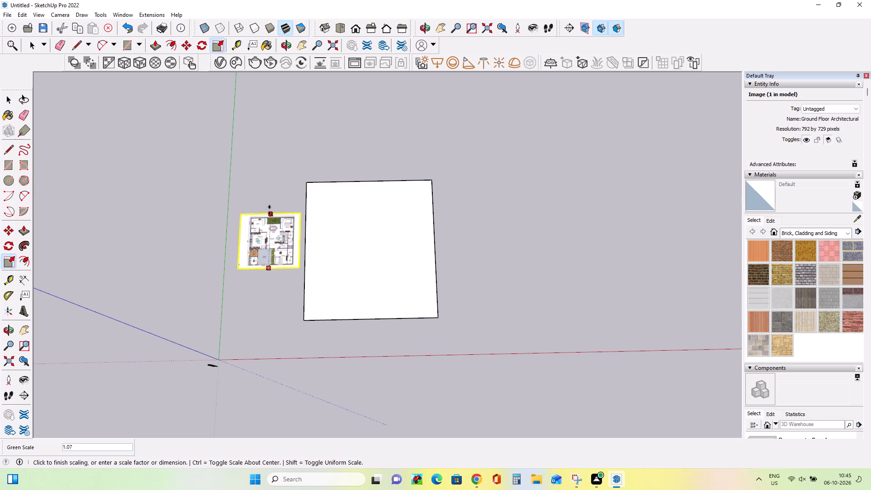
left_click(268, 182)
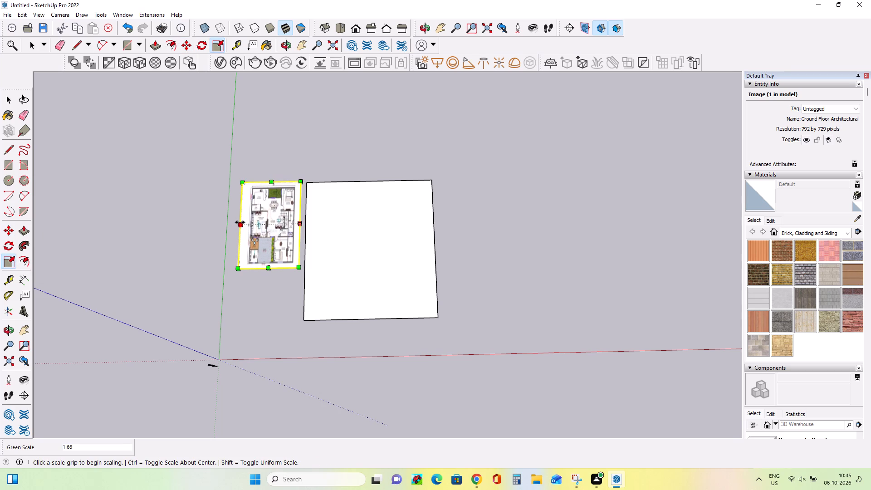
left_click(240, 222)
left_click(161, 256)
left_click(227, 266)
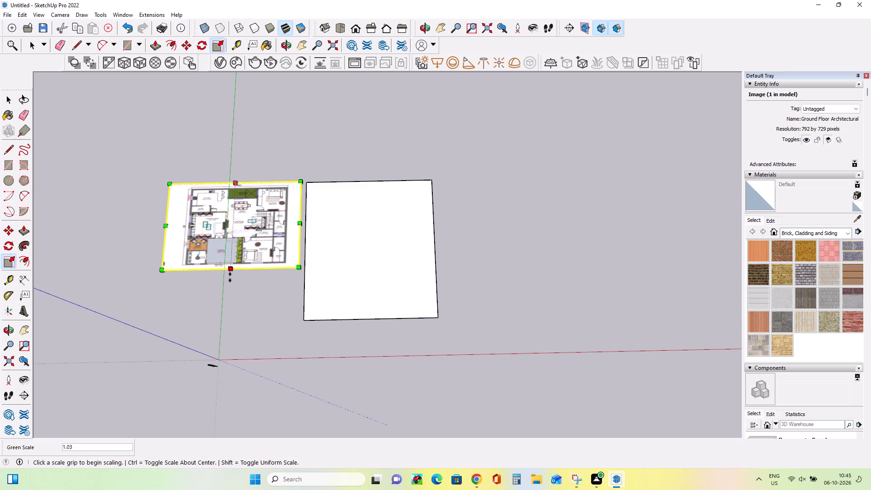
left_click(241, 332)
Offset the outline of the blank 45' by 50' rectangle inward by 9" for the outer wall thickness.
scroll(382, 280, "up", 1)
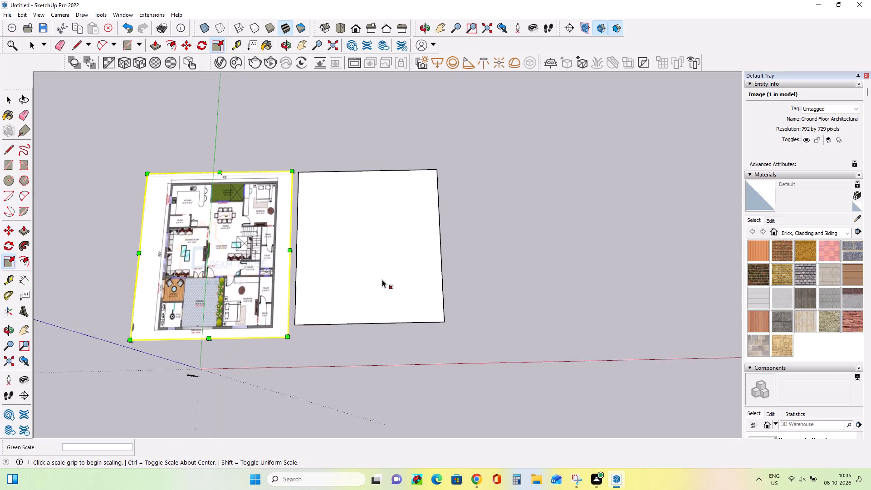
scroll(382, 279, "up", 2)
left_click(26, 330)
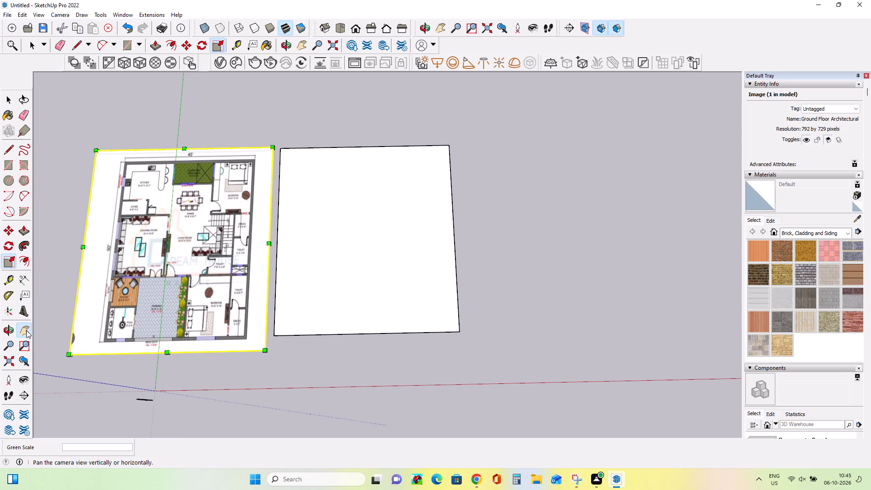
left_click_drag(268, 249, 284, 273)
middle_click_drag(309, 278, 320, 327)
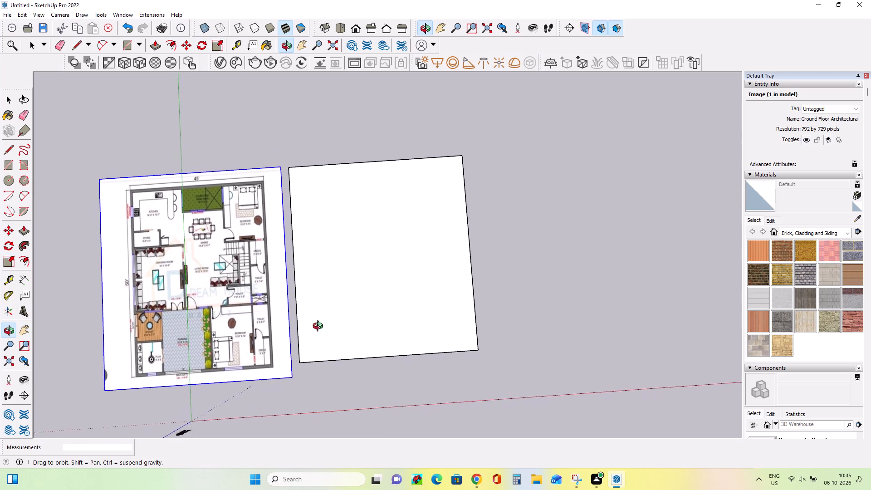
middle_click_drag(320, 327, 314, 327)
scroll(311, 326, "up", 2)
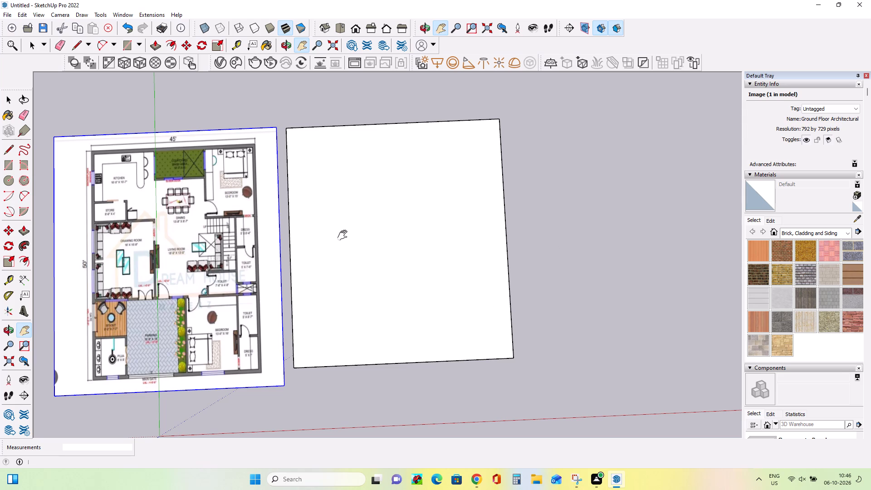
middle_click_drag(372, 254, 367, 260)
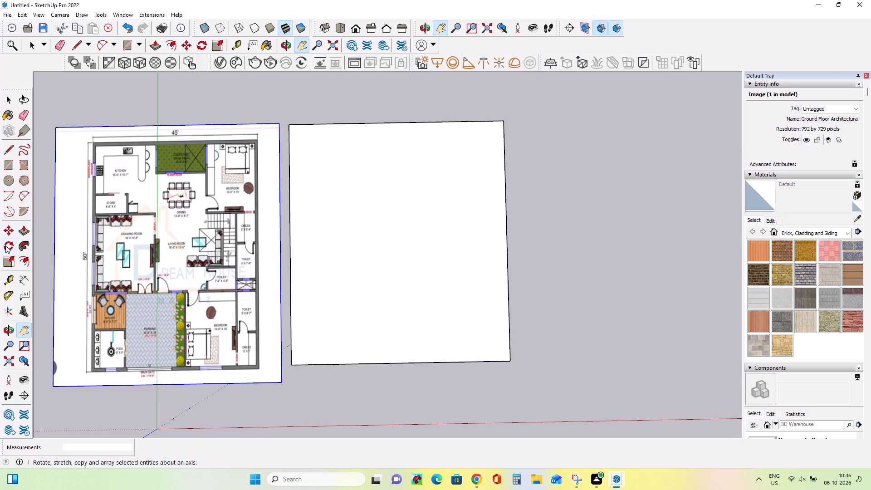
left_click(22, 265)
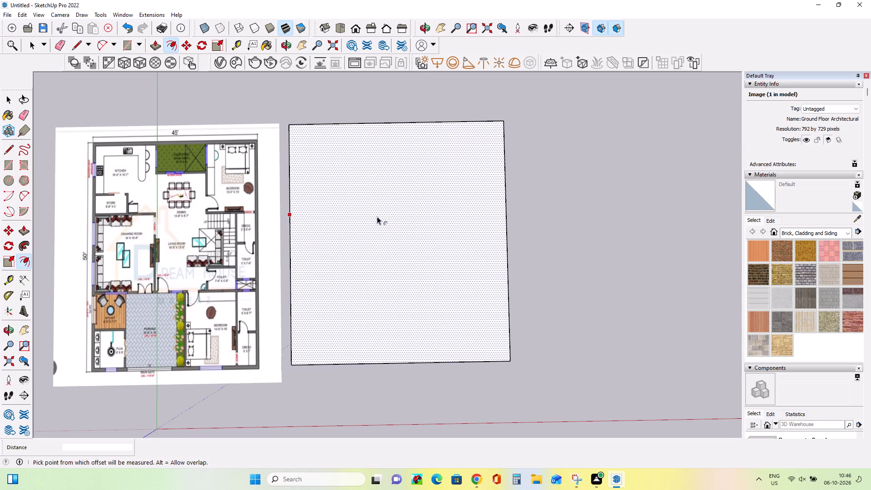
left_click(387, 220)
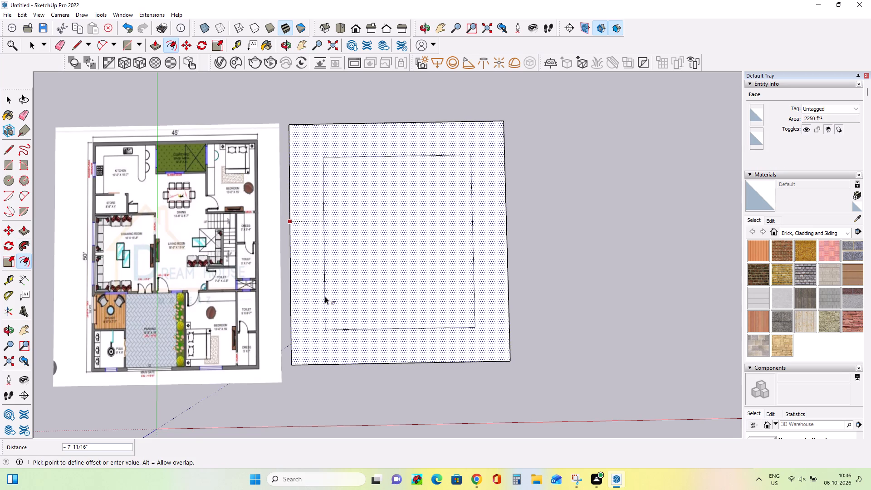
type("9\"")
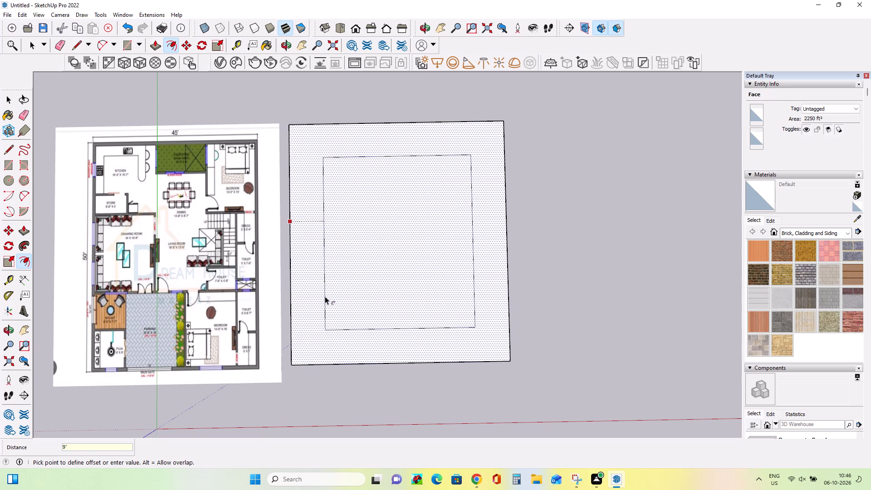
key("Return")
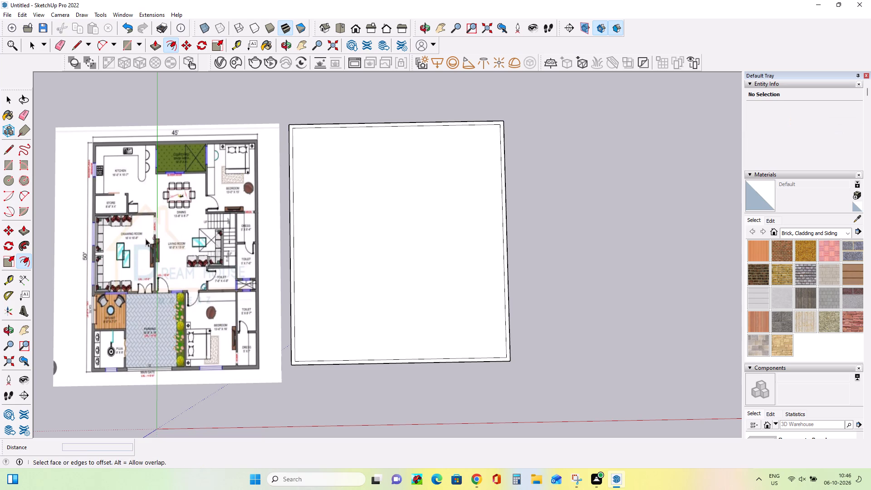
Examine the floor plan image for the room sizes and wall positions around the rear bedroom next to the courtyard.
scroll(245, 362, "up", 3)
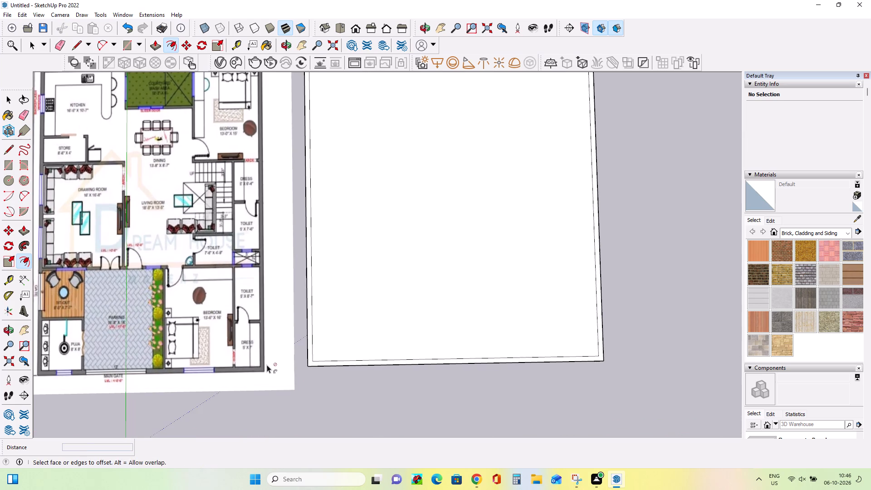
scroll(267, 365, "down", 3)
scroll(208, 294, "up", 3)
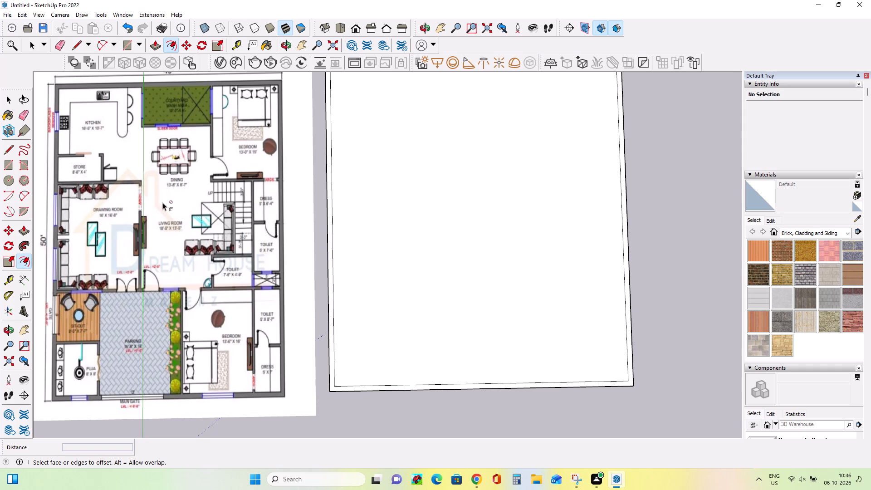
scroll(270, 141, "up", 6)
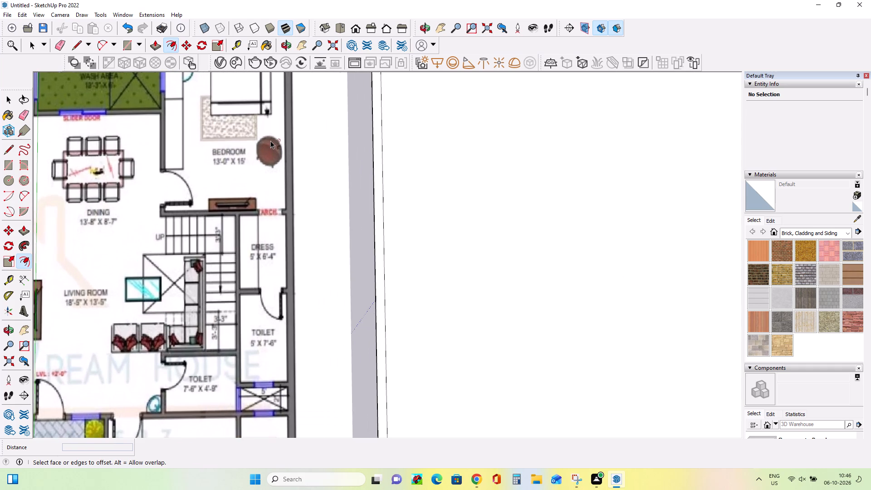
scroll(270, 141, "down", 4)
scroll(258, 116, "up", 3)
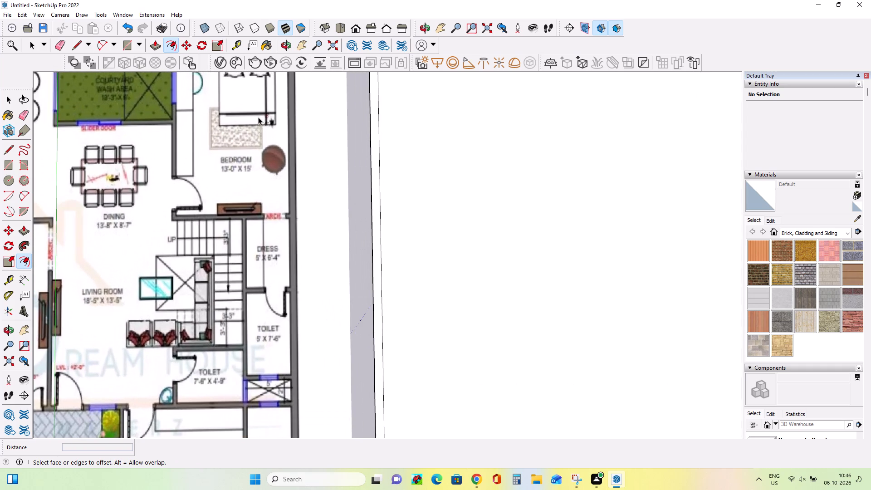
scroll(259, 118, "down", 12)
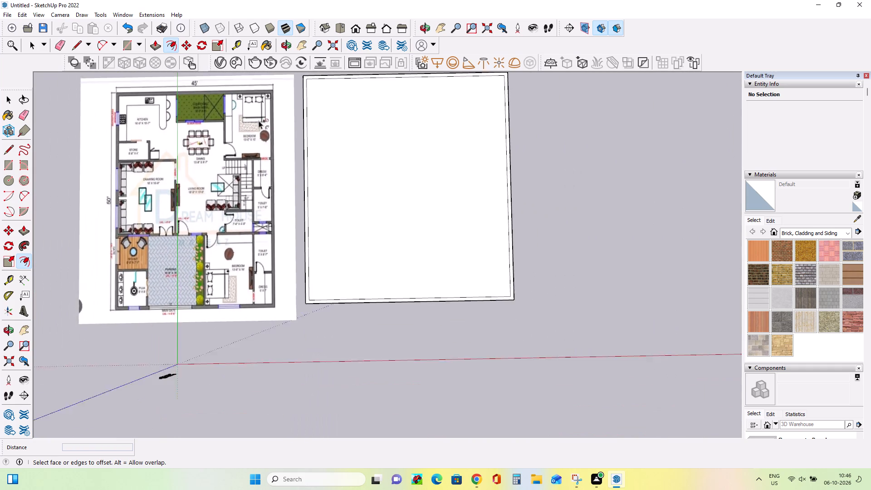
scroll(265, 106, "up", 3)
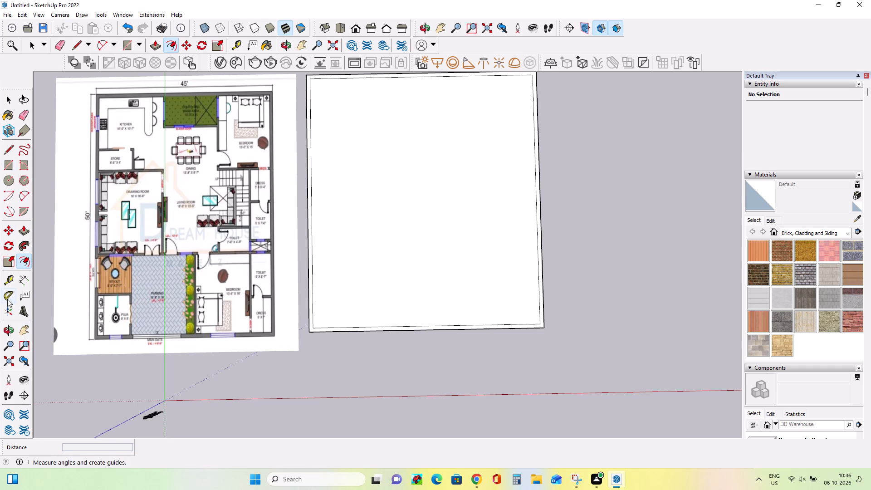
Place a guide 15' in from the outline's inner rear edge and a second guide 6" from it, back toward that edge.
left_click(7, 282)
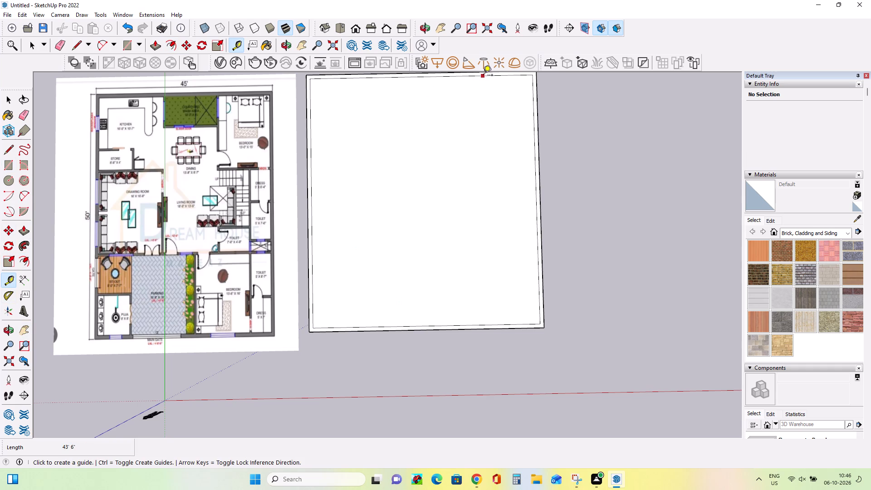
left_click(483, 76)
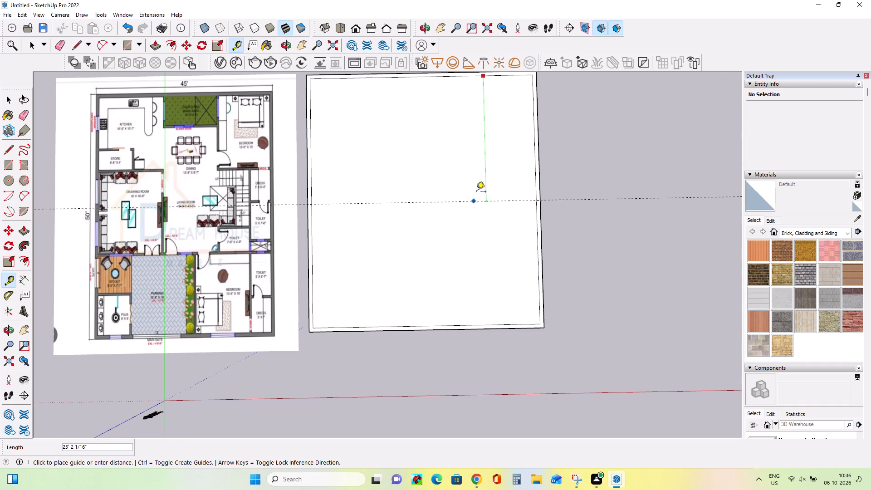
type("15")
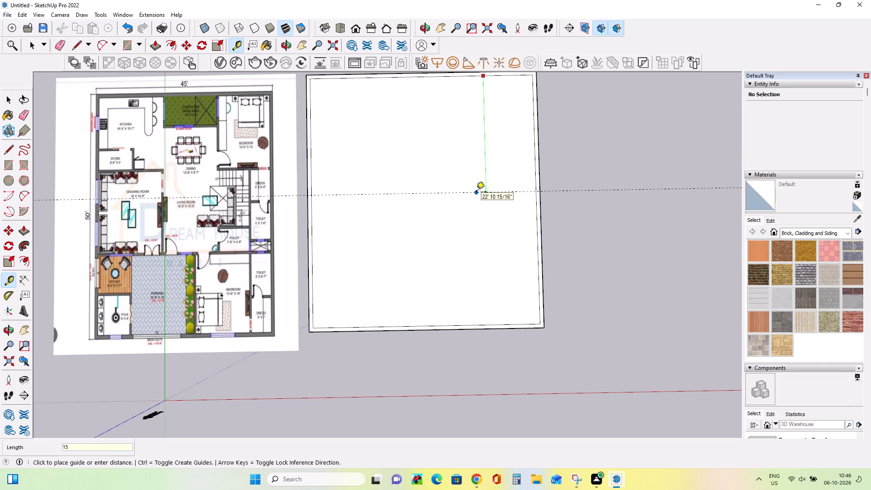
key("apostrophe")
key("Return")
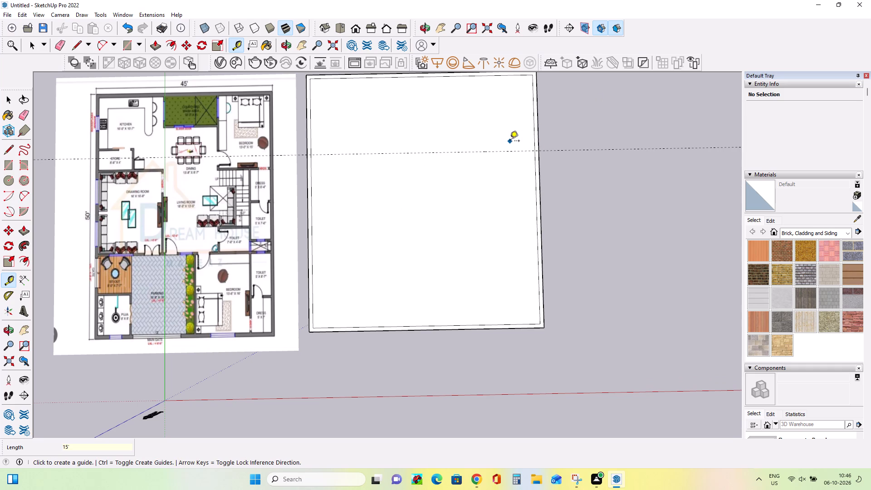
left_click(511, 153)
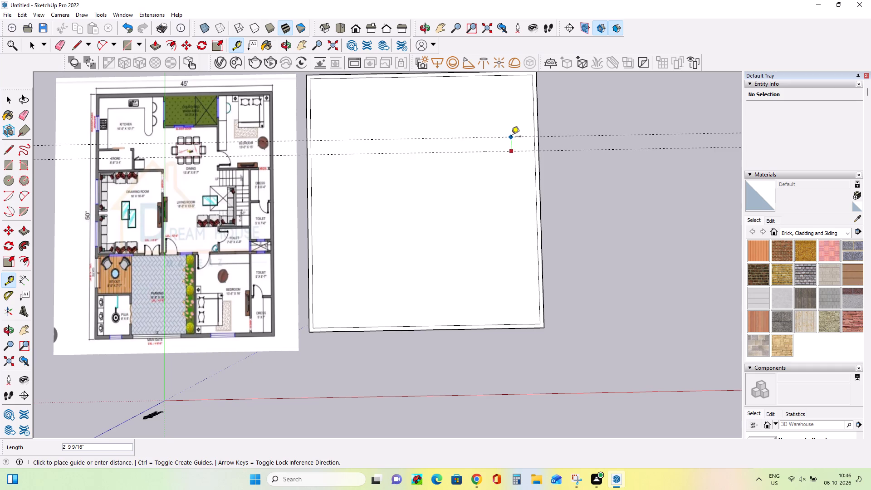
type("6\"")
key("Return")
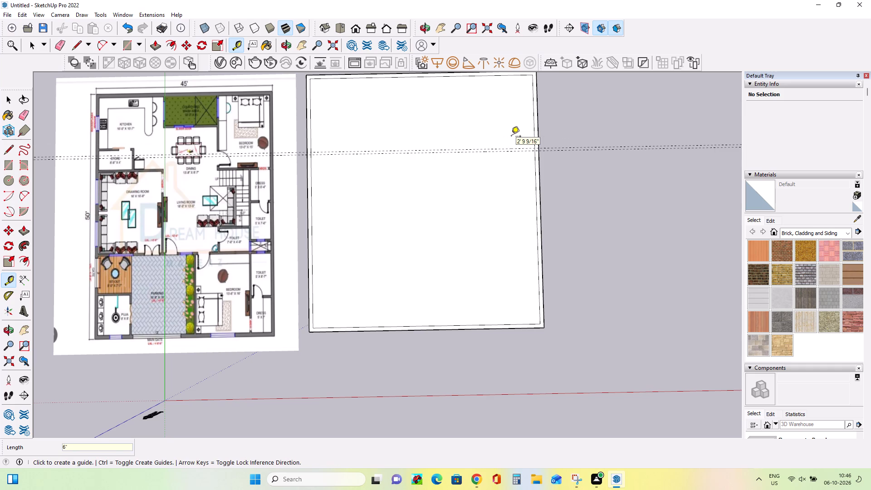
Place a guide 13' in from the outline's inner right-hand edge for the rear bedroom's width.
left_click(535, 113)
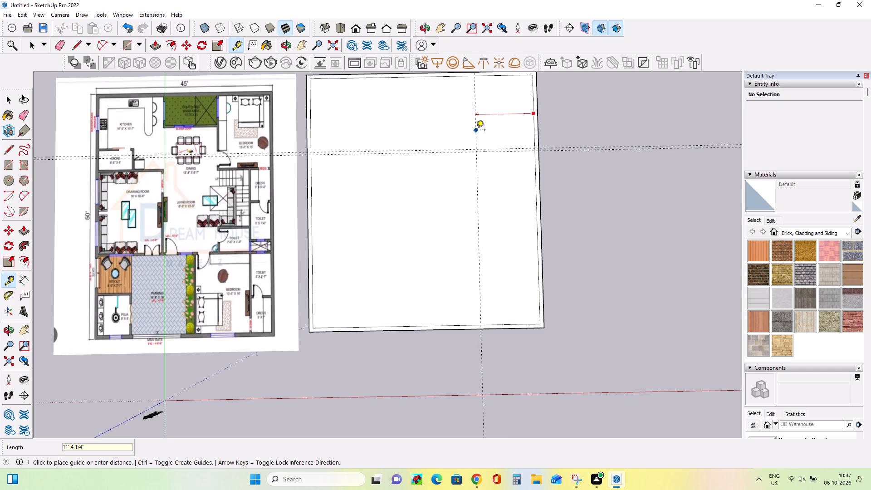
scroll(476, 131, "up", 6)
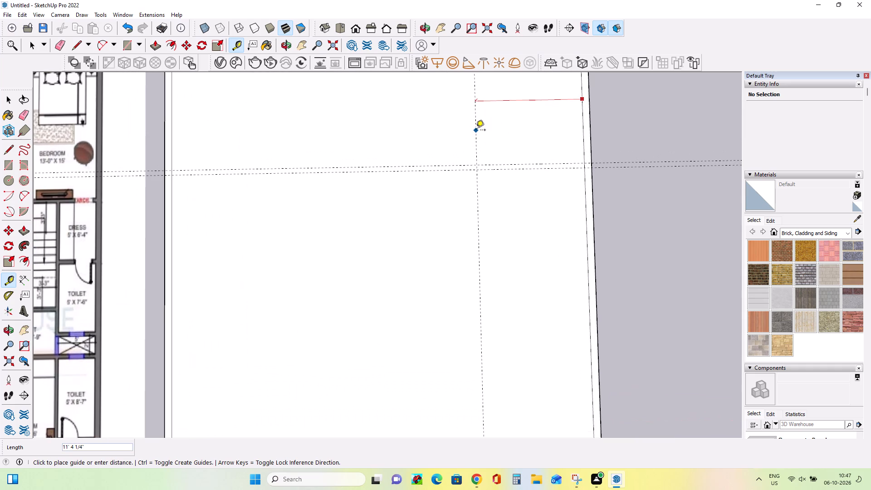
scroll(476, 131, "down", 7)
key("1")
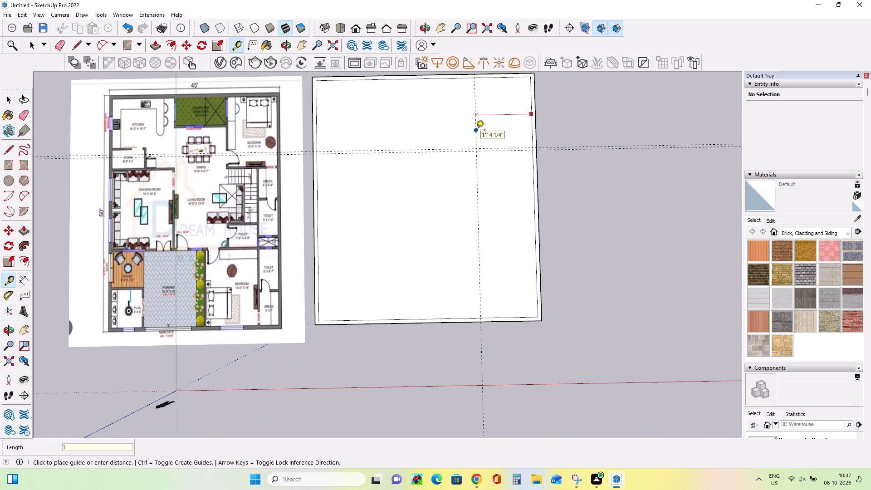
type("3'")
key("Return")
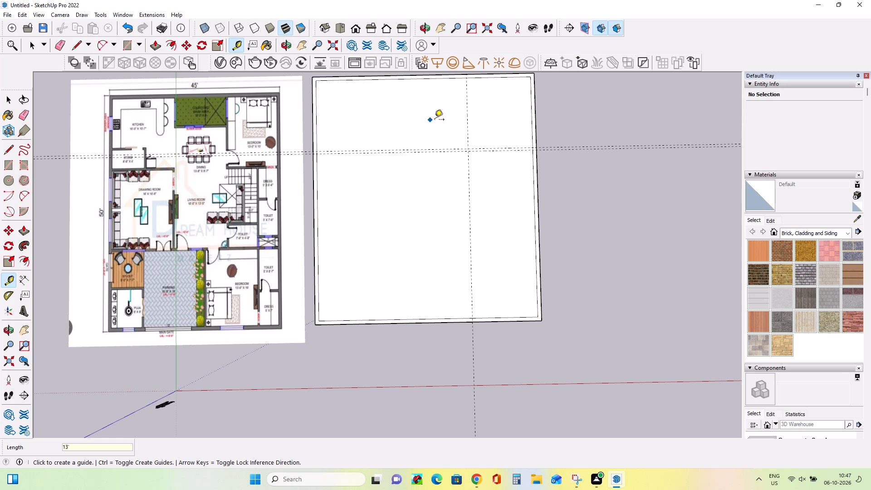
Place a parallel guide 6" from the 13' bedroom-width guide, toward the outline's right-hand edge.
scroll(138, 145, "up", 8)
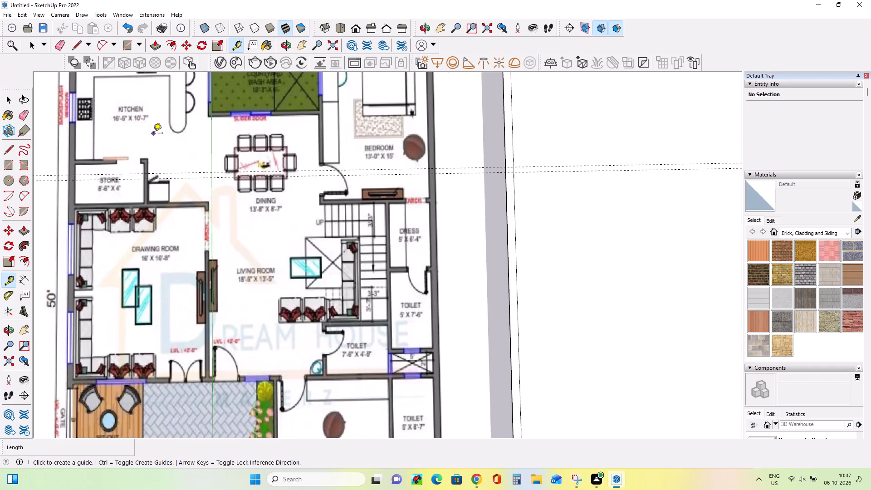
scroll(154, 135, "up", 2)
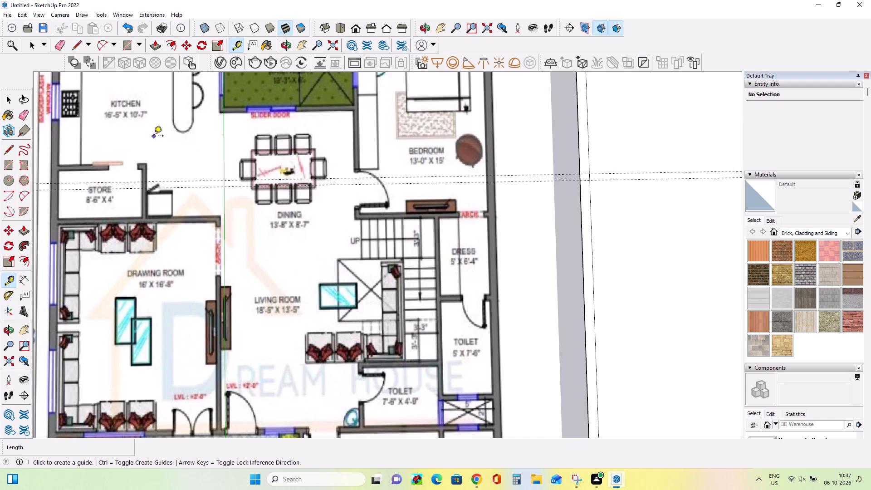
scroll(154, 137, "down", 4)
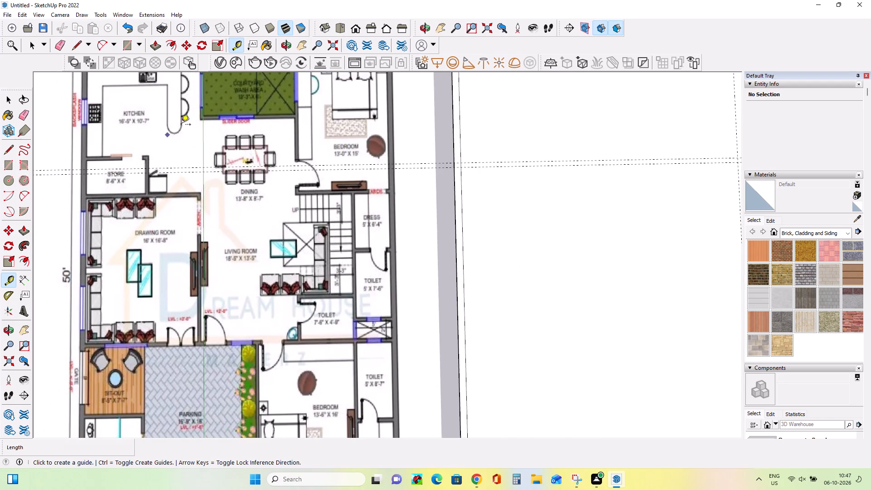
scroll(213, 109, "down", 4)
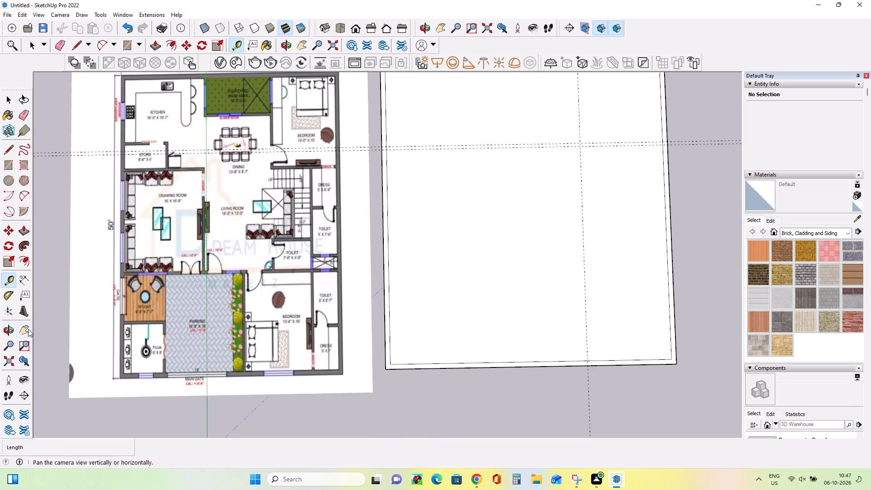
left_click(28, 329)
left_click_drag(279, 156, 274, 205)
scroll(312, 180, "up", 2)
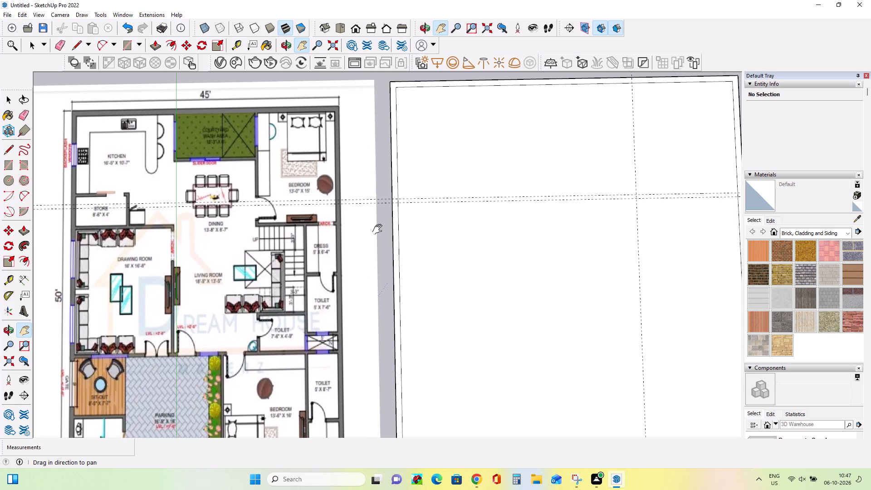
scroll(536, 206, "down", 1)
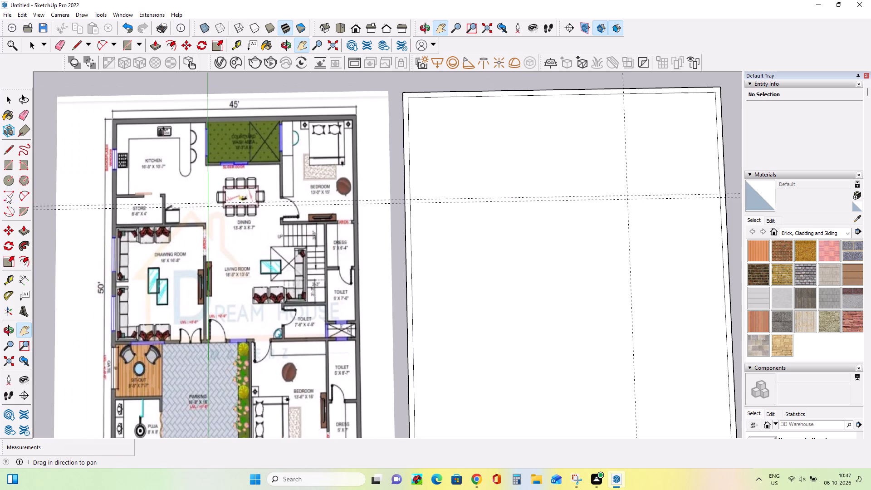
left_click(6, 282)
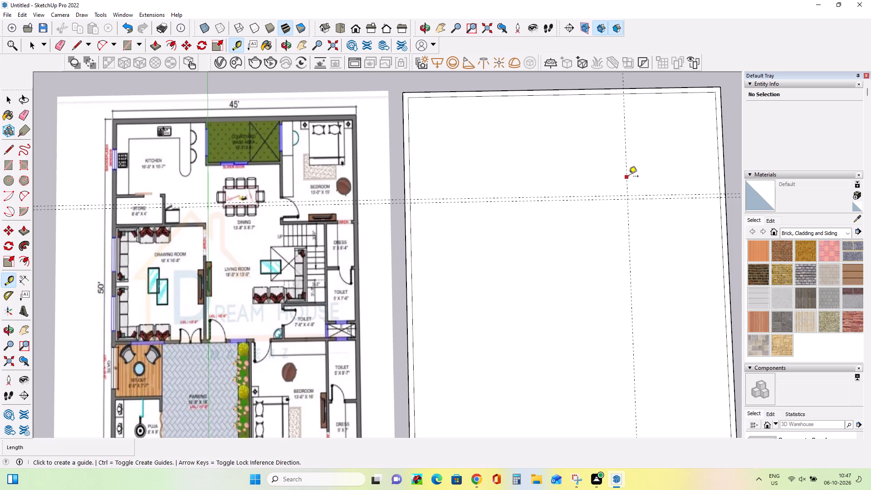
left_click(629, 177)
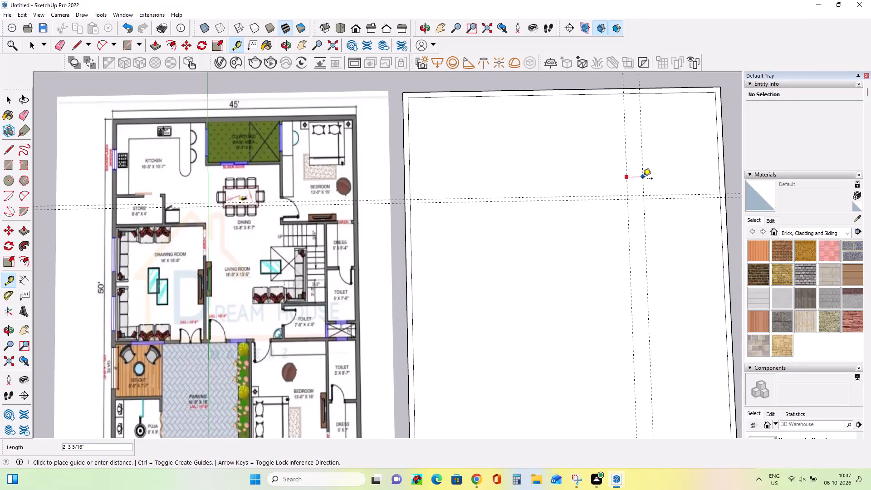
key("6")
key("shift+quotedbl")
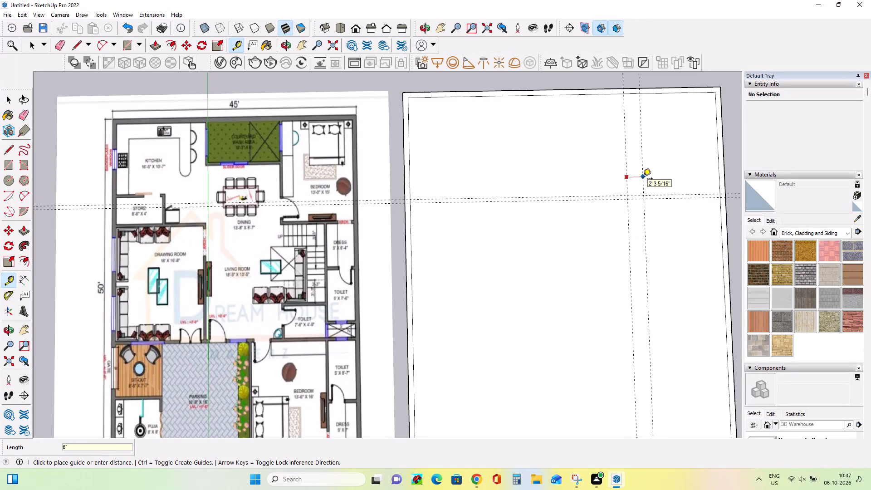
key("Return")
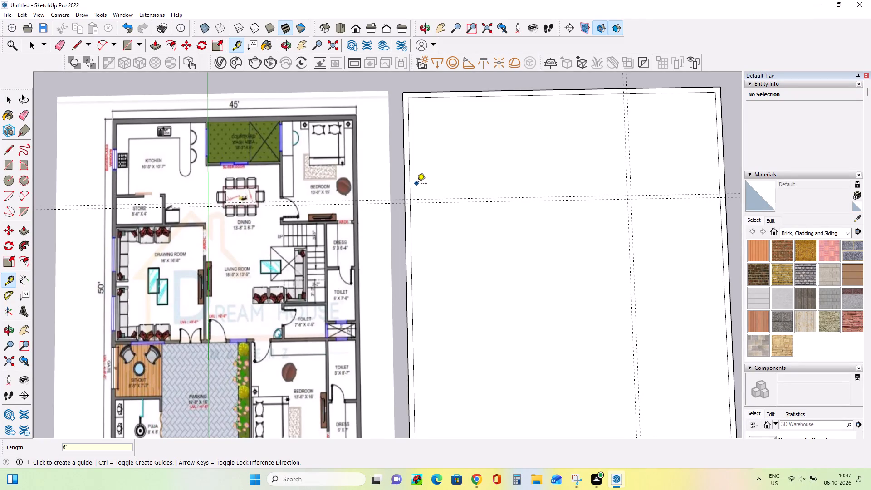
Examine the floor plan image for the kitchen and store sizes and their wall positions.
scroll(159, 162, "up", 4)
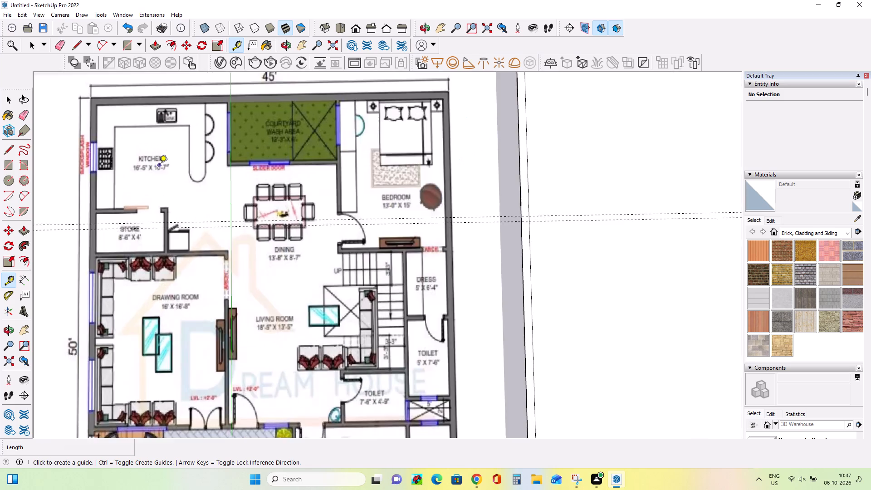
scroll(159, 166, "up", 4)
scroll(162, 182, "down", 1)
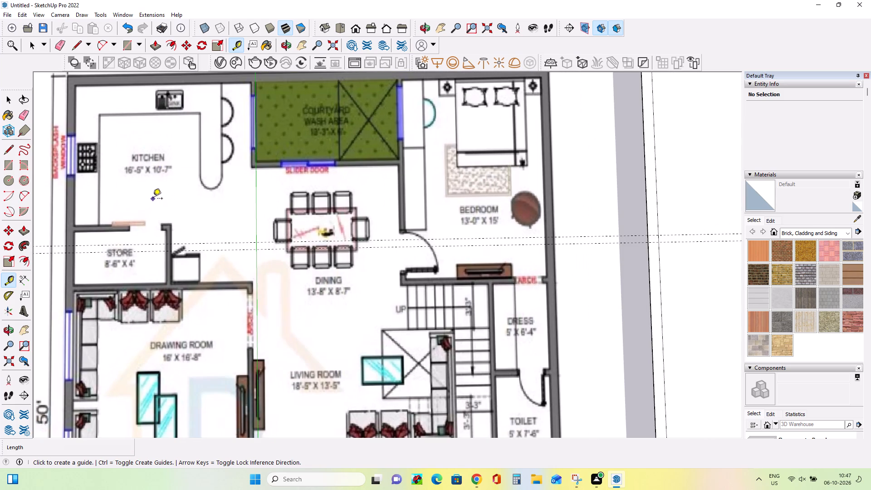
scroll(153, 199, "down", 5)
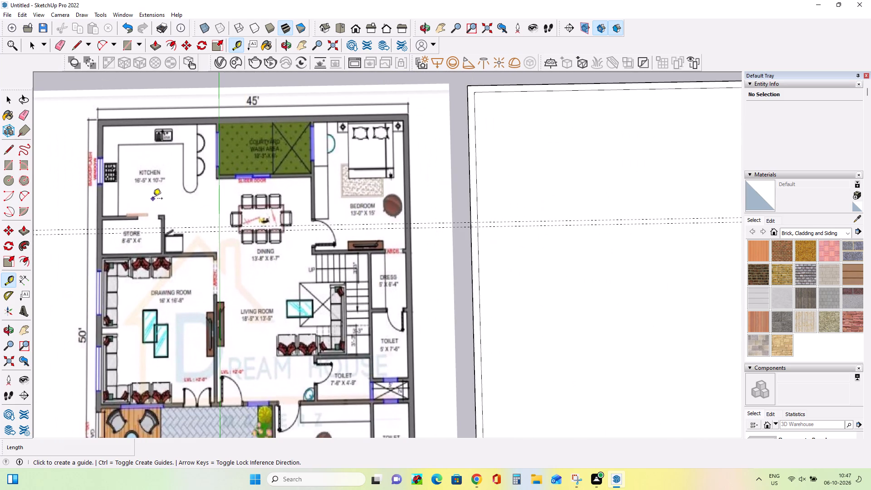
scroll(153, 199, "down", 2)
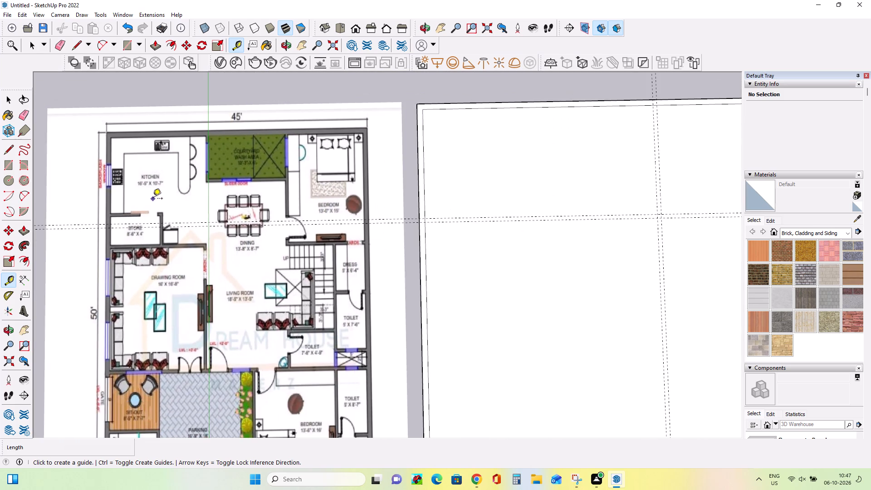
scroll(153, 199, "up", 3)
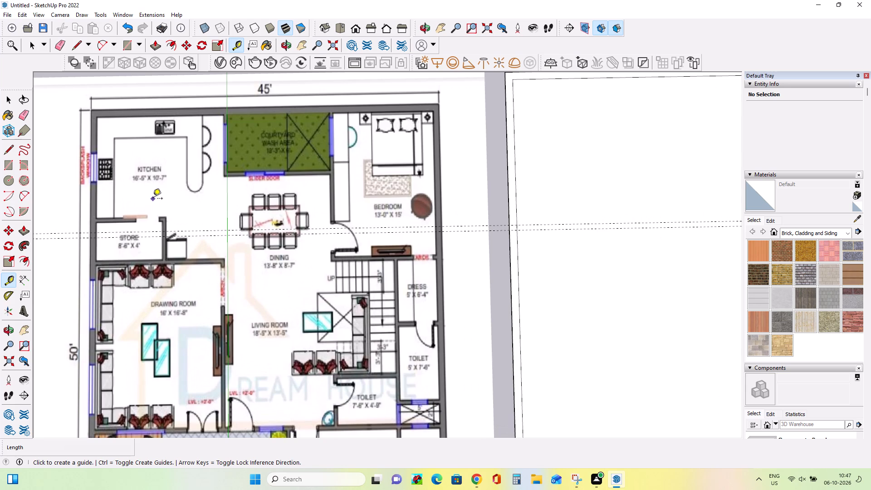
scroll(153, 199, "down", 4)
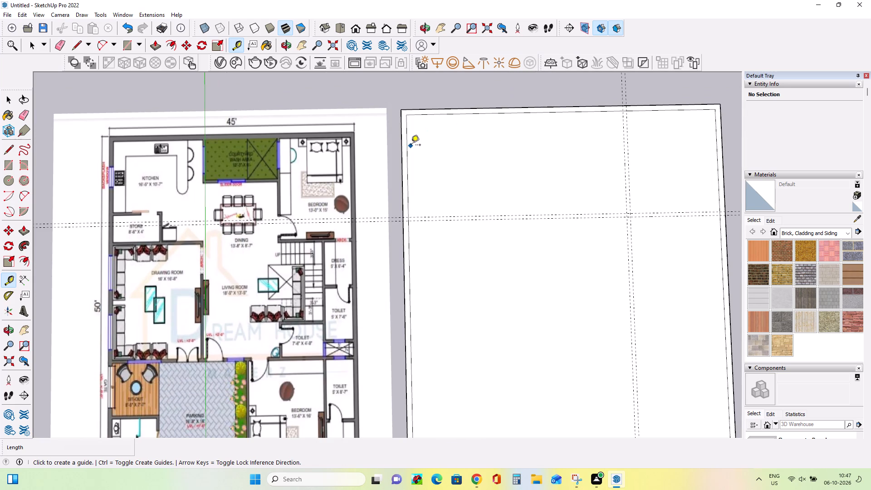
Place a guide 16' in from the outline's inner left-hand edge and a second guide 6" from it, back toward that edge.
left_click(408, 146)
type("16'")
key("Return")
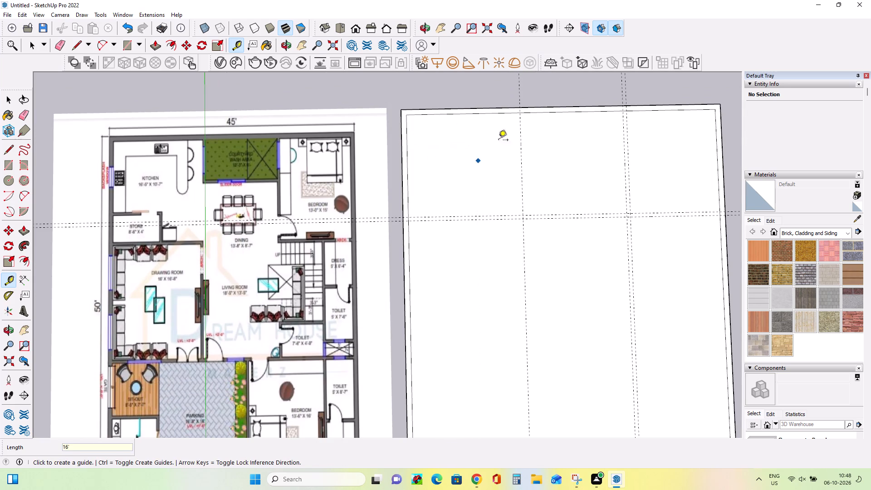
left_click(520, 142)
type("6\"")
key("Return")
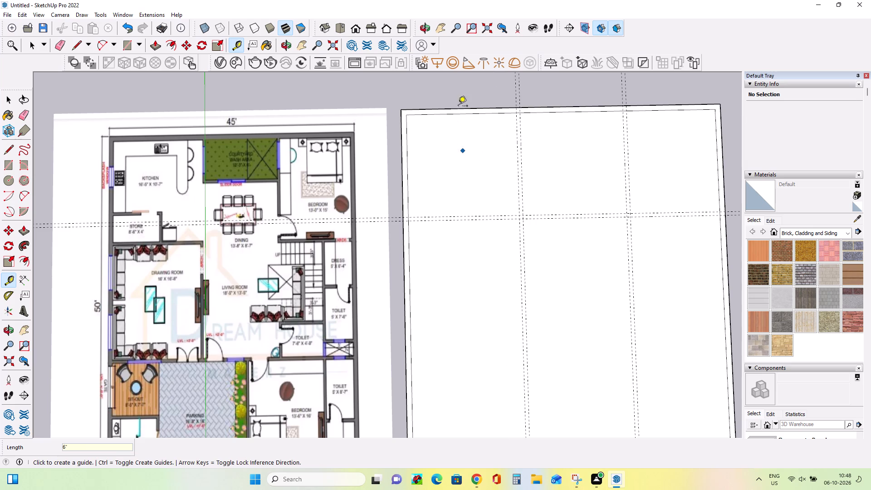
Place a guide 10' in from the outline's inner rear edge and a second guide 6" from it, back toward that edge.
left_click(474, 114)
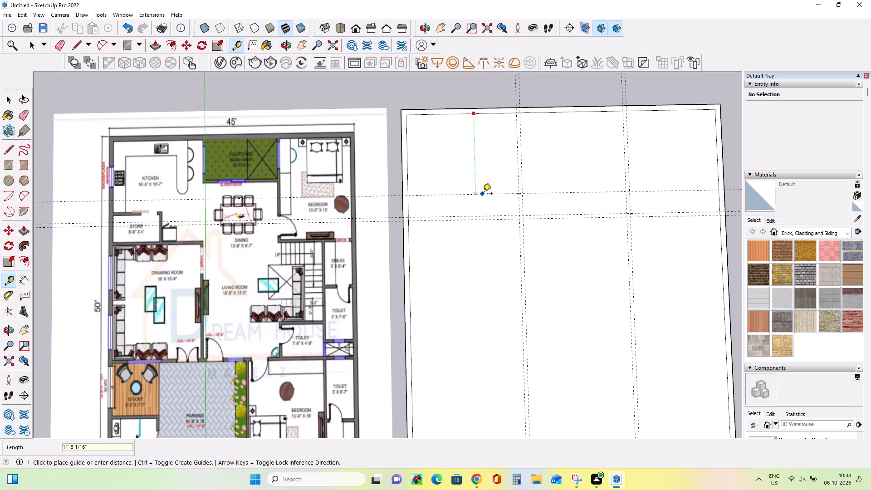
key("1")
key("0")
key("apostrophe")
key("Return")
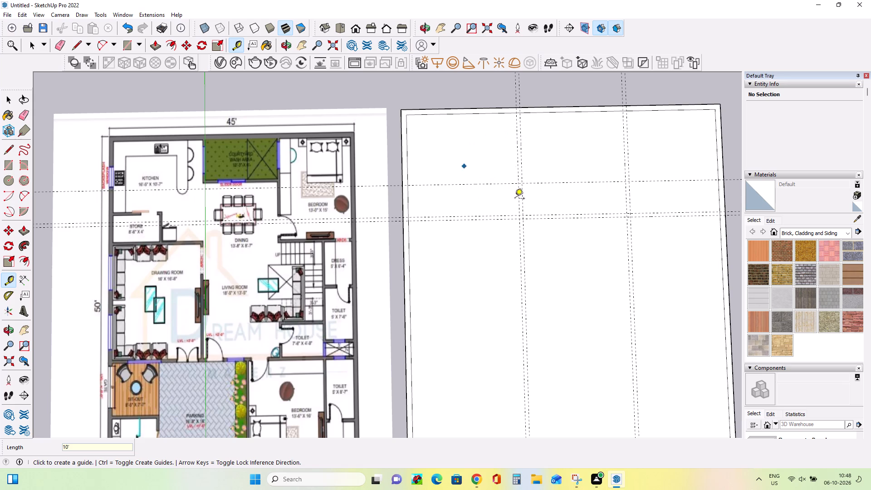
left_click(498, 185)
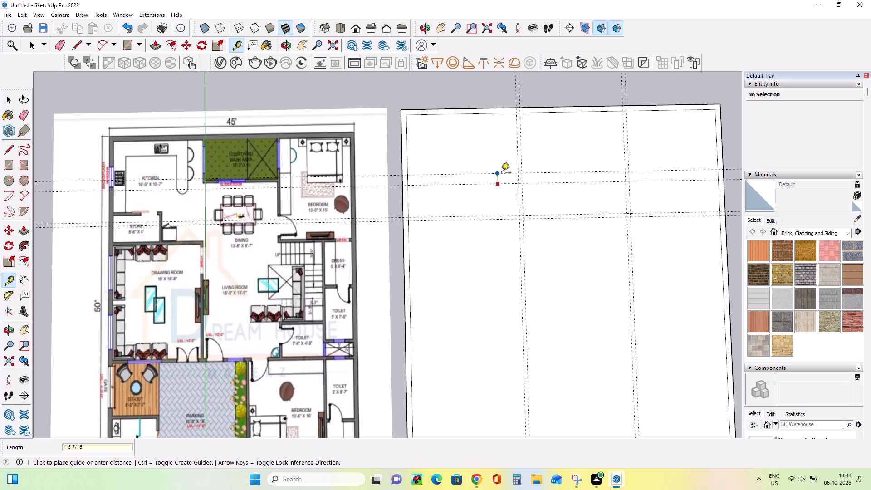
key("6")
key("shift+quotedbl")
key("Return")
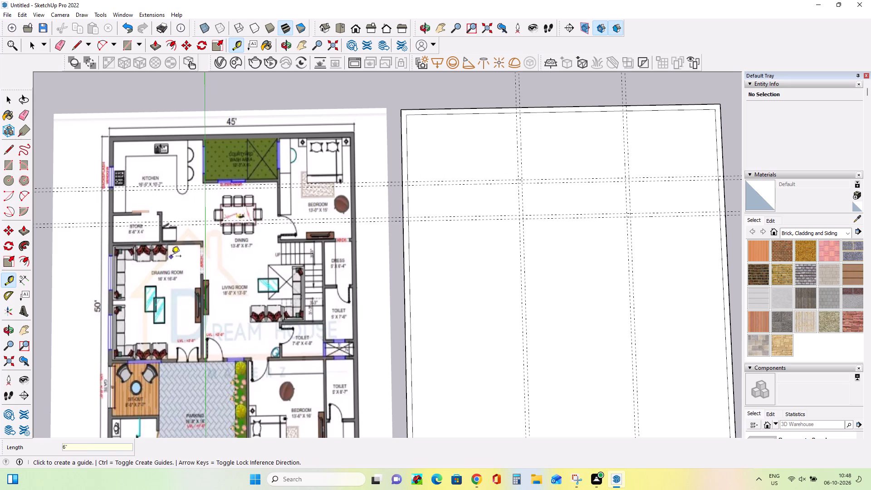
Draw 16' by 10' and 16' by 9'6" kitchen rectangles in the outline's rear-left inner corner, plus the wall strip between the 6"-spaced guides on its right side.
scroll(171, 257, "up", 3)
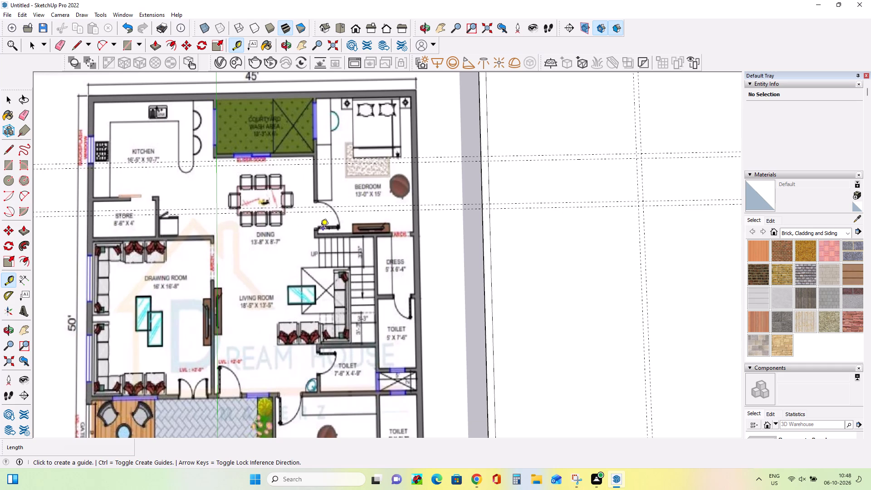
scroll(217, 281, "down", 6)
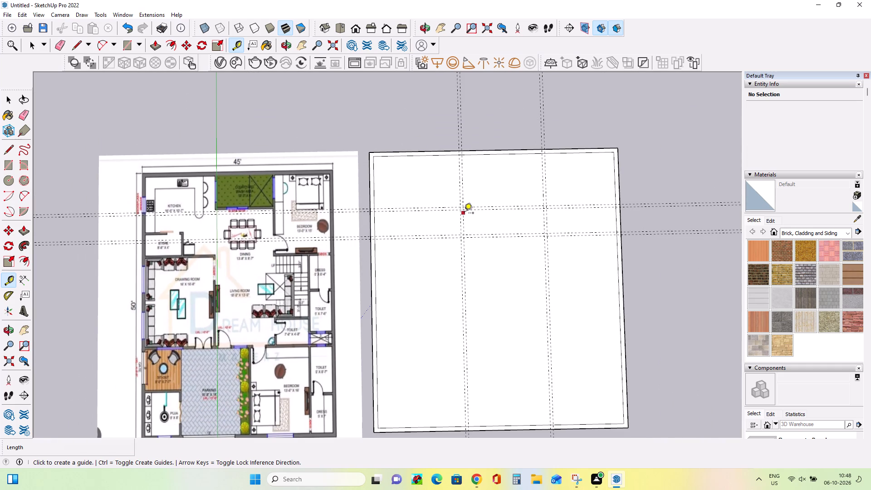
scroll(464, 214, "up", 2)
left_click(7, 165)
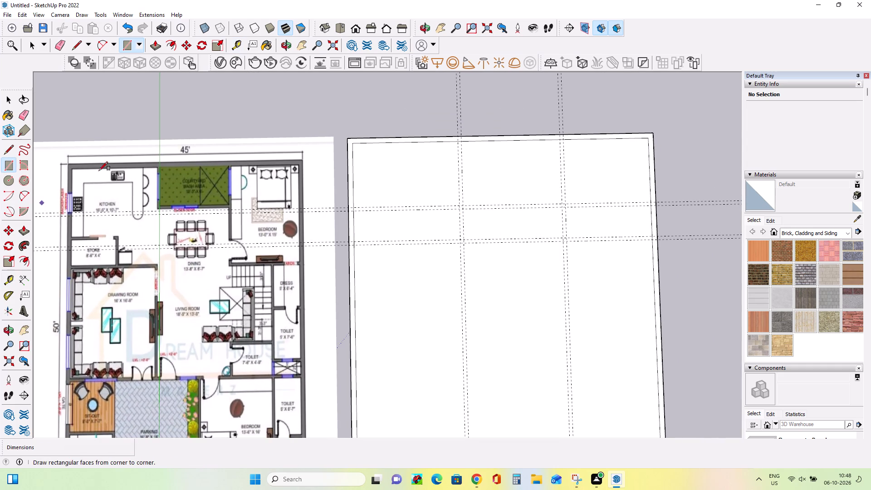
scroll(357, 224, "up", 4)
left_click(353, 204)
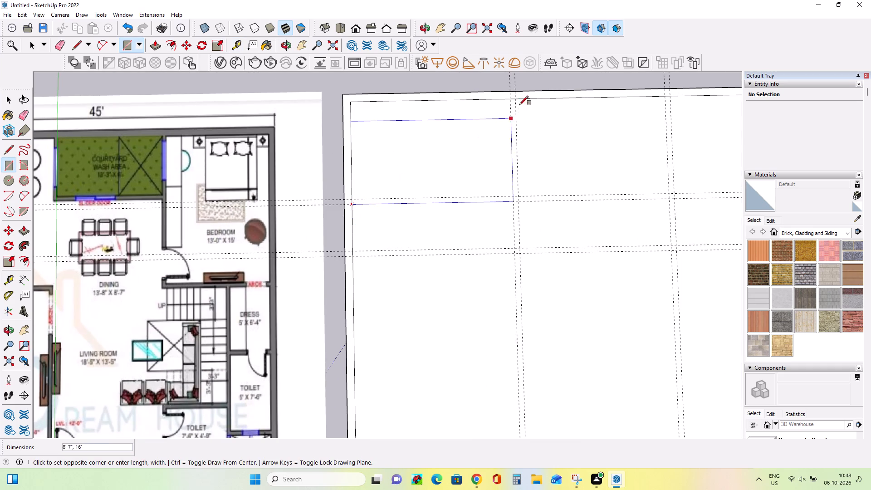
left_click(515, 96)
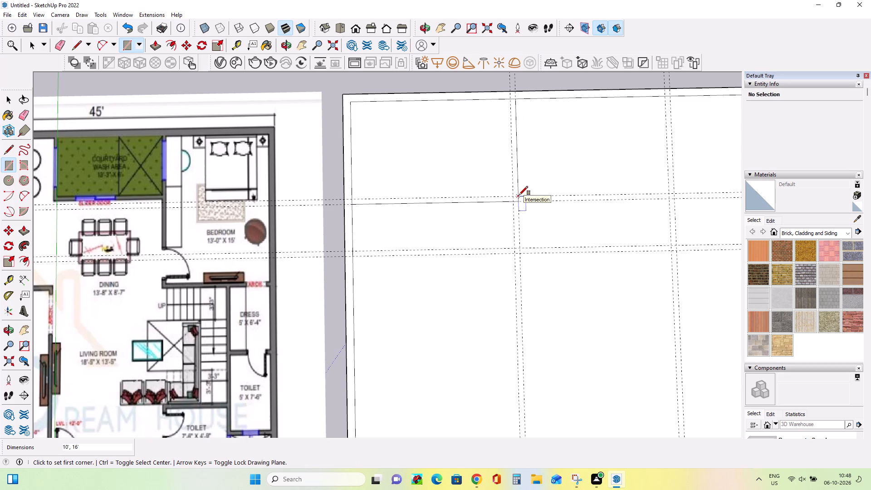
left_click(517, 193)
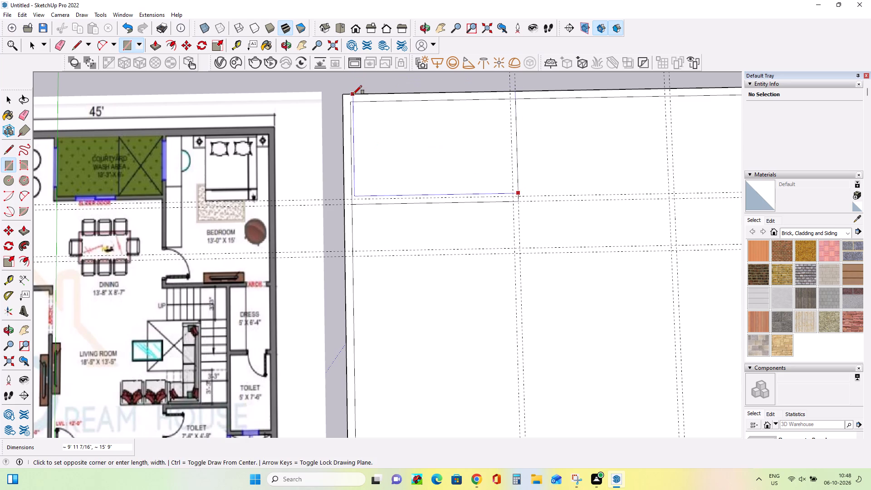
key("Escape")
left_click(352, 103)
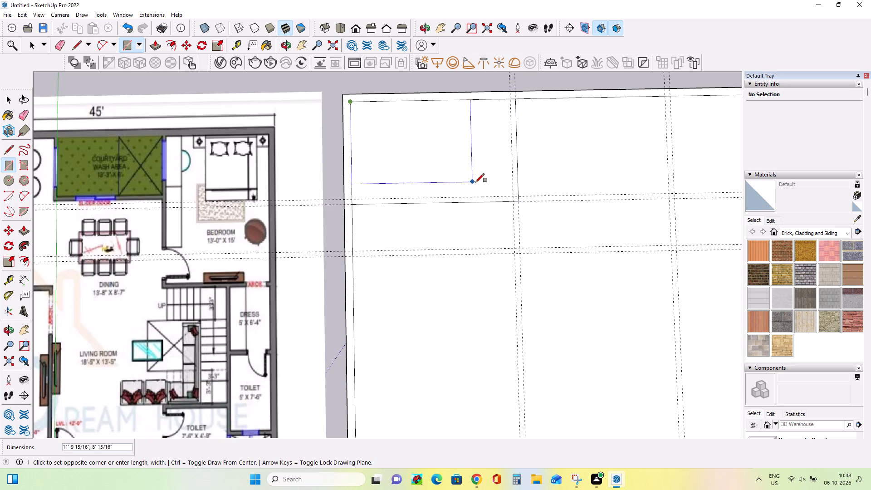
left_click(519, 196)
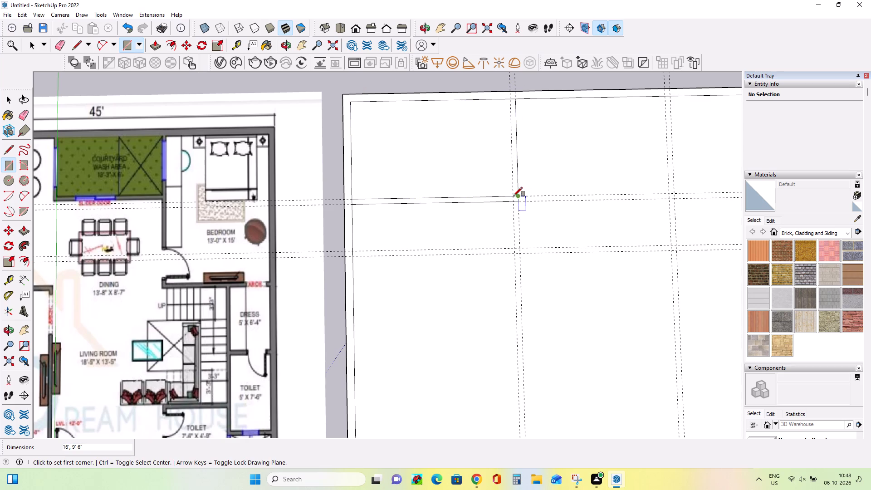
left_click(514, 201)
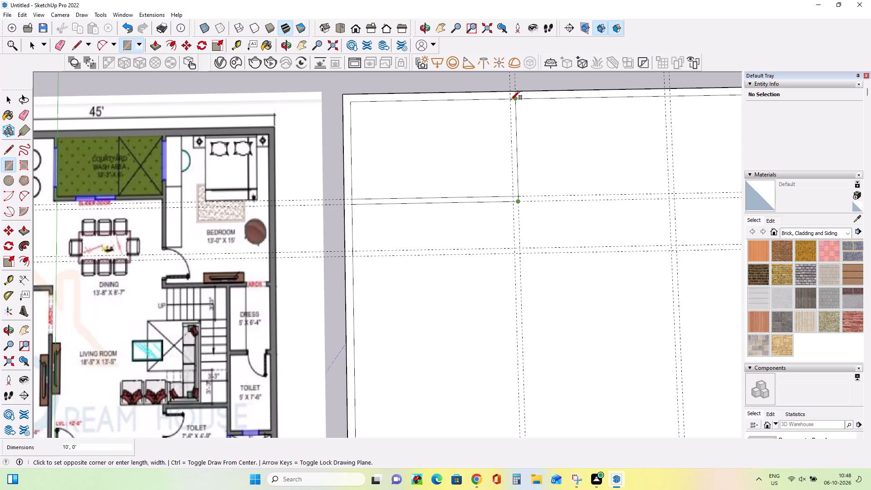
left_click(509, 99)
Place a guide 8'6" in from the outline's inner left-hand edge for the store's width and another 6" from it, toward that edge.
scroll(483, 230, "down", 9)
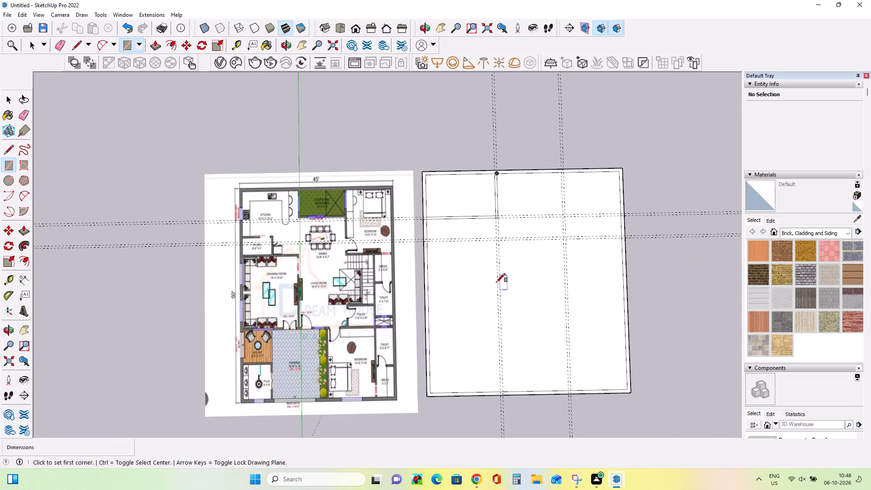
scroll(487, 284, "up", 4)
scroll(487, 283, "down", 2)
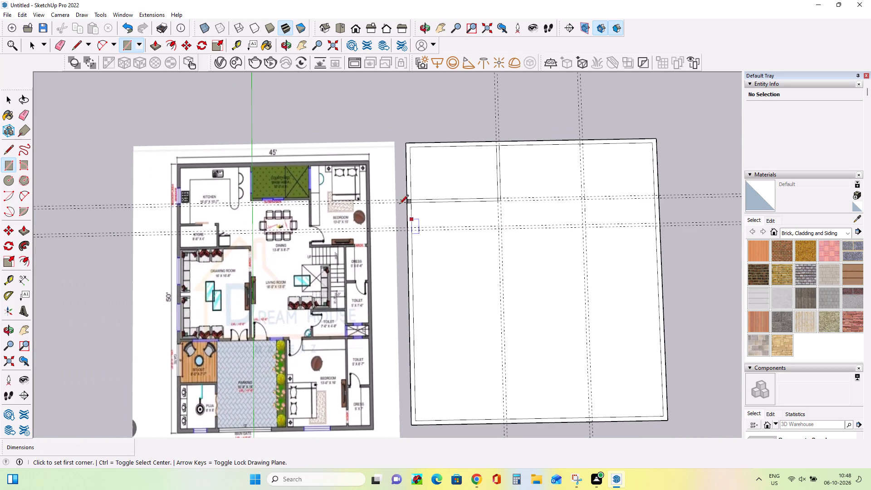
left_click(5, 278)
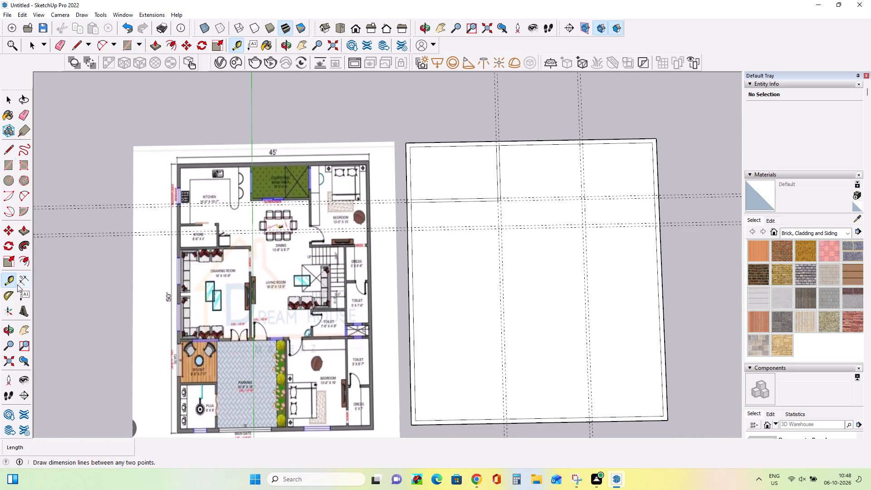
scroll(202, 253, "up", 13)
scroll(202, 251, "down", 9)
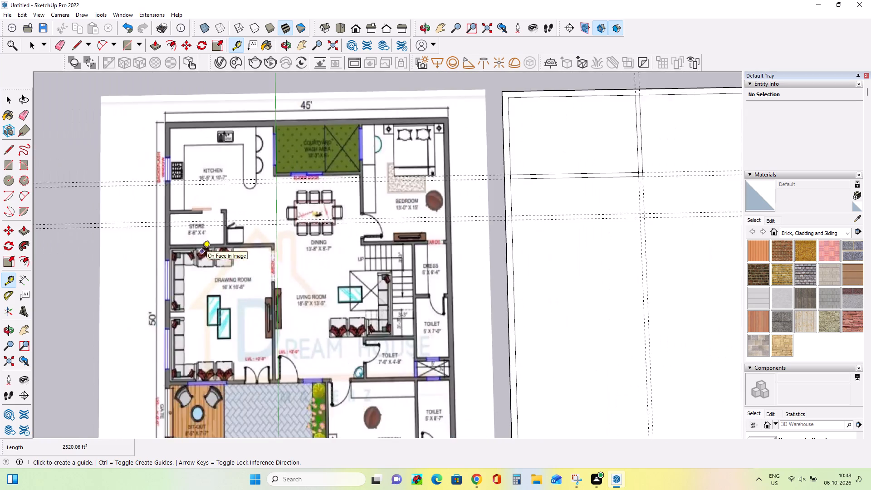
scroll(202, 251, "down", 4)
scroll(447, 215, "up", 3)
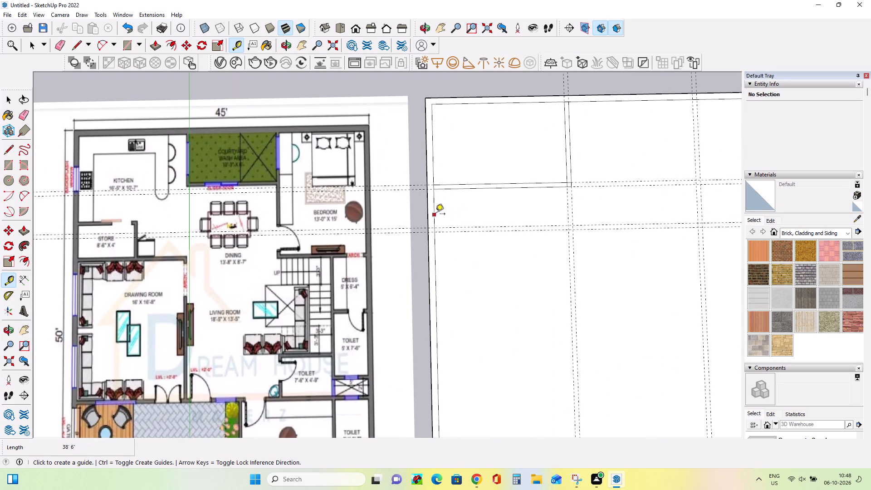
left_click(435, 214)
type("8'")
type("6\"")
key("Return")
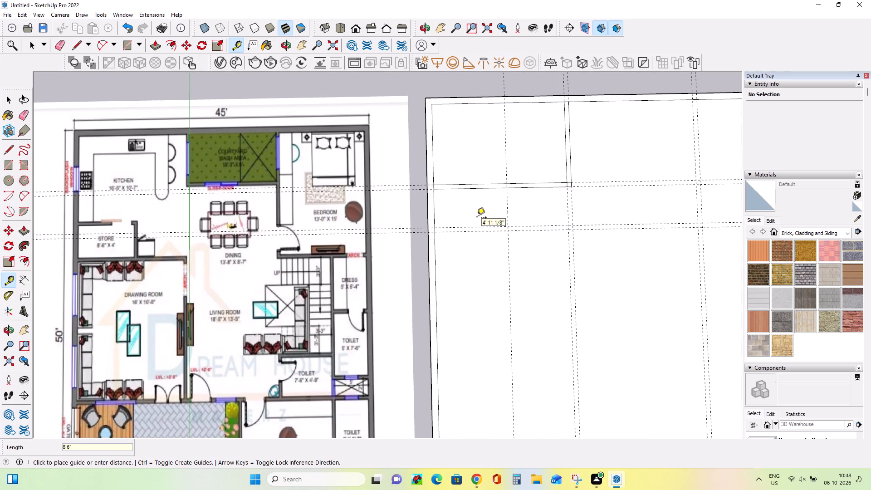
left_click(506, 211)
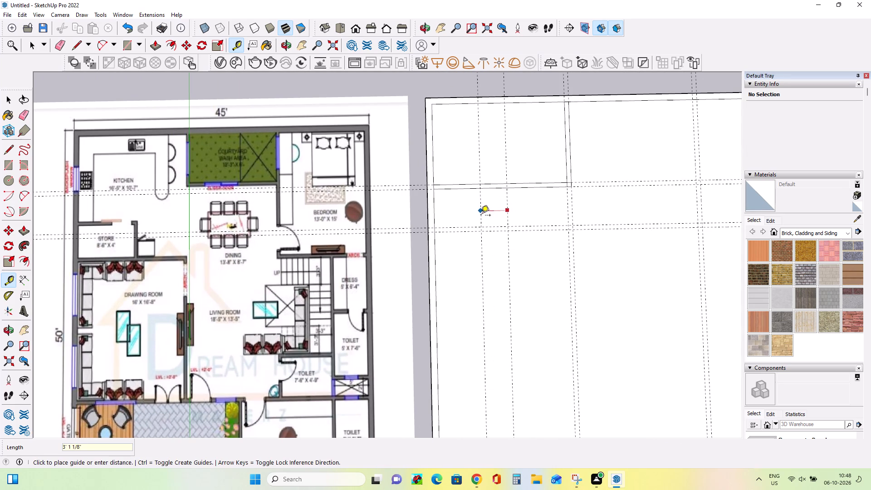
type("6\"")
key("Return")
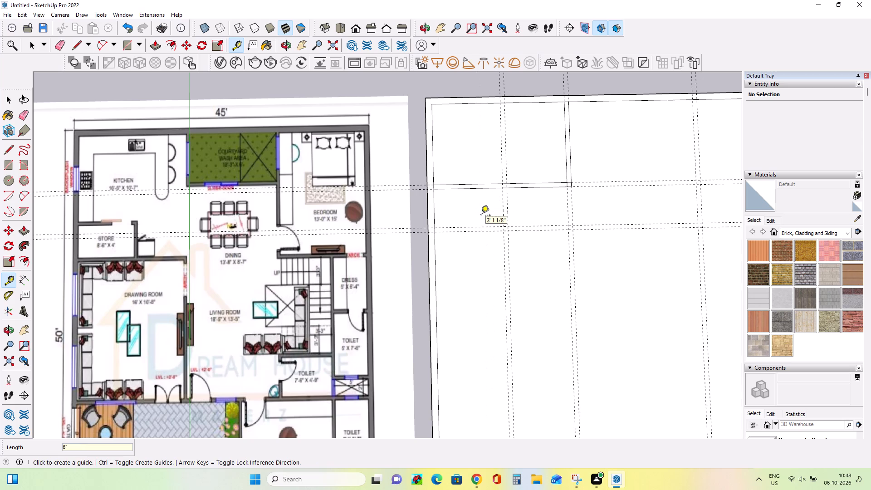
Draw 8'6" by 5' and 8'6" by 4'6" store rectangles directly in front of the kitchen, plus a 5' by 6" wall strip along their right-hand edge.
scroll(480, 216, "down", 6)
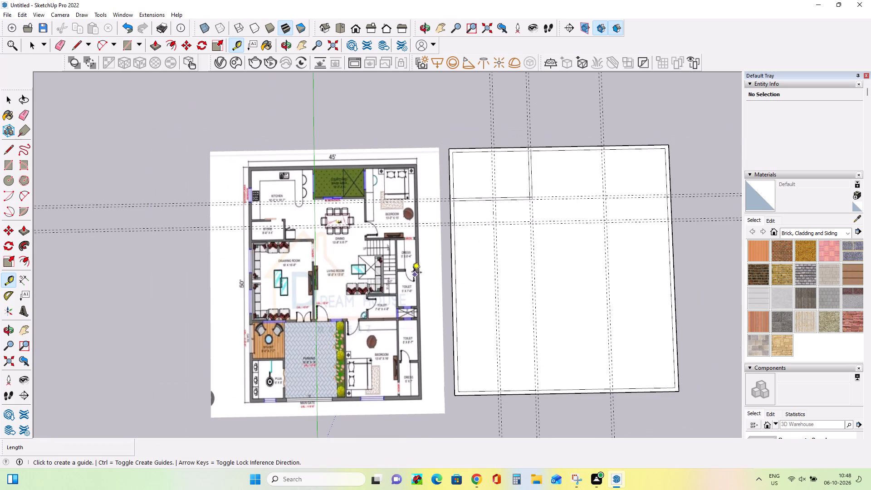
left_click(10, 165)
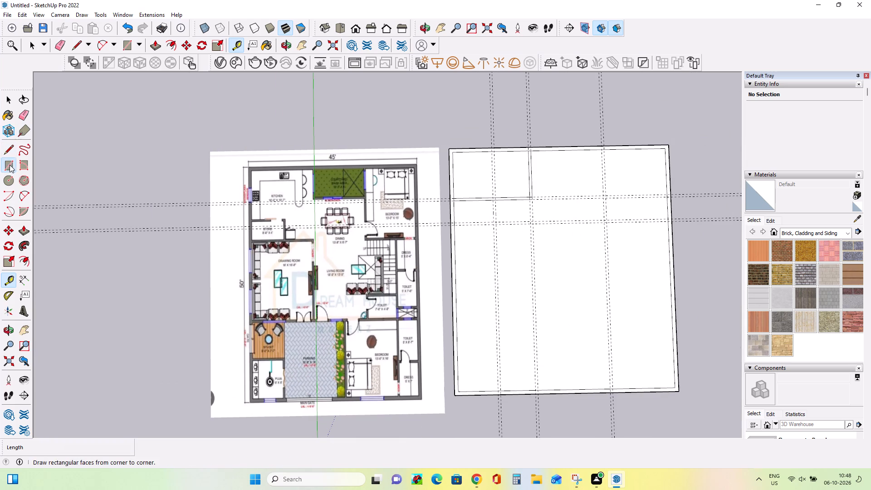
scroll(503, 232, "up", 8)
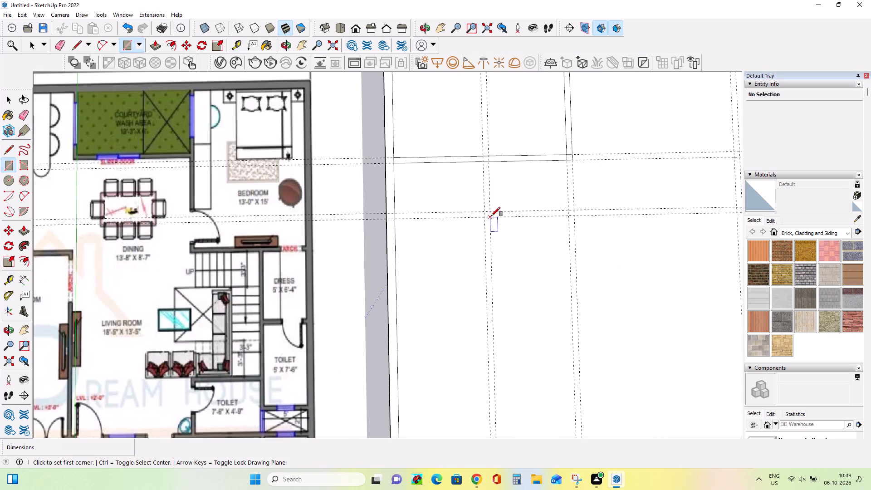
left_click(491, 216)
left_click(396, 164)
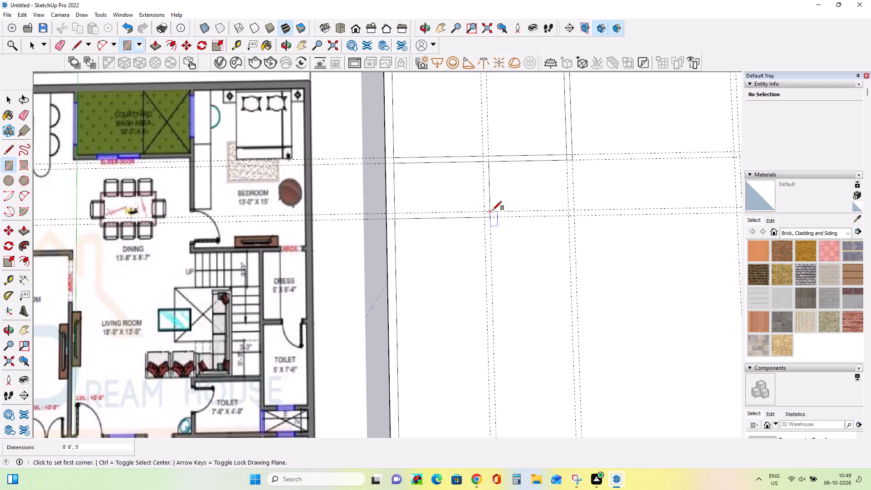
left_click(493, 210)
left_click(392, 165)
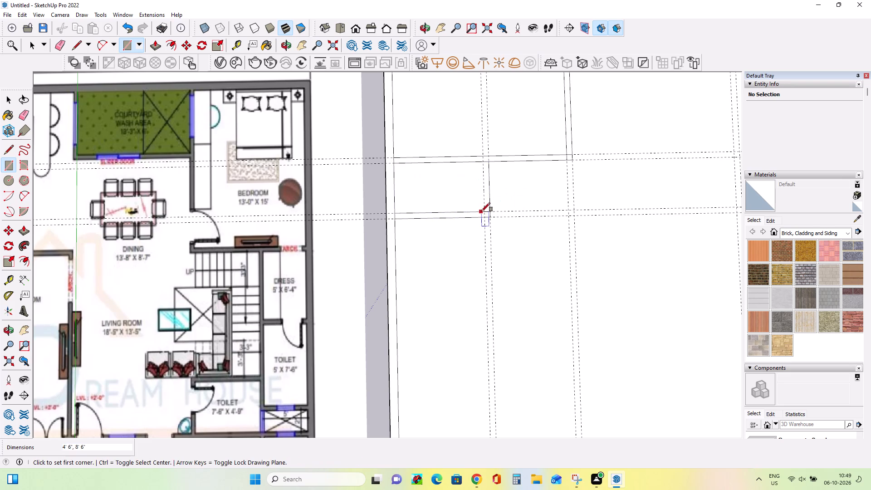
left_click(485, 217)
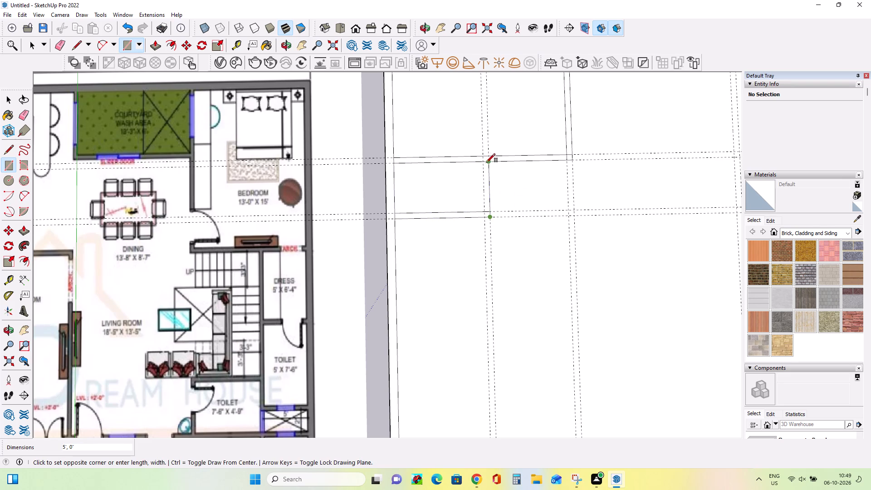
left_click(482, 161)
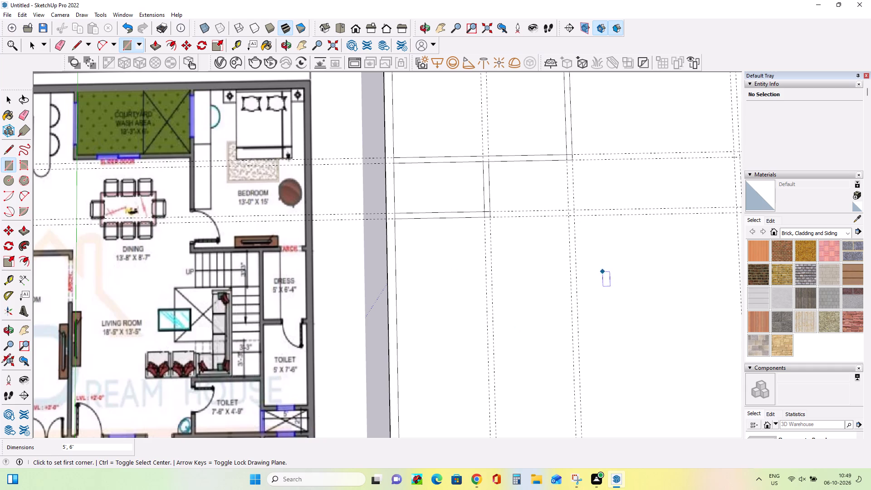
Draw 15' by 13' and 15' by 12'6" bedroom rectangles in the outline's rear-right inner corner, forming the bedroom's side wall.
scroll(485, 210, "down", 7)
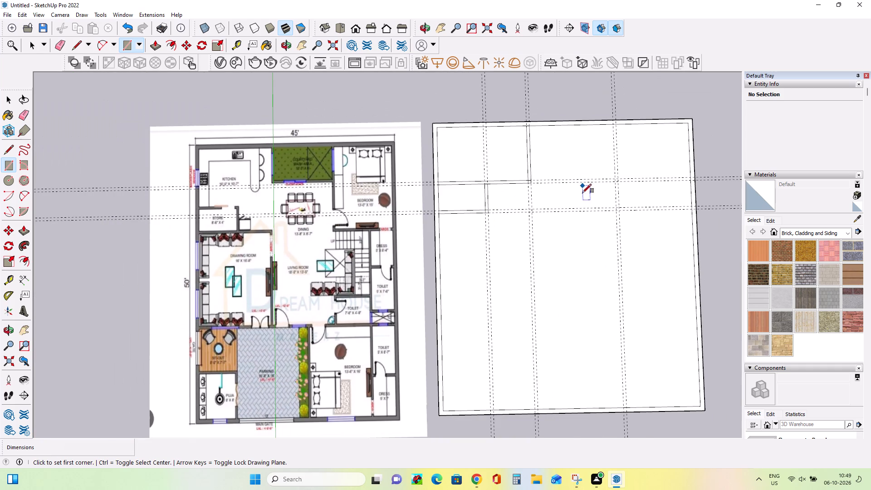
scroll(567, 164, "up", 3)
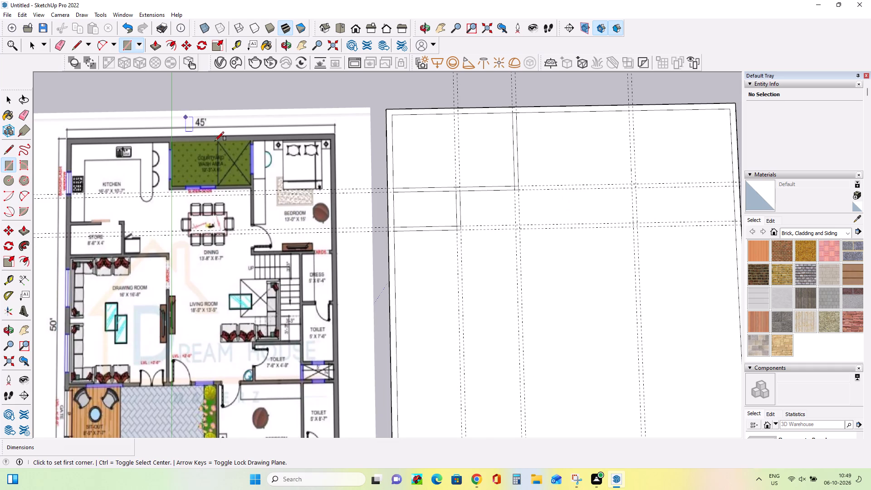
scroll(215, 142, "up", 7)
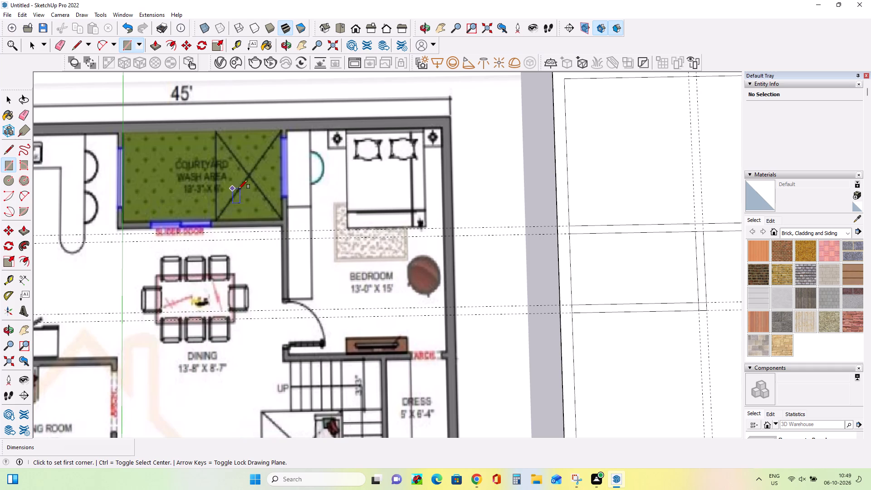
scroll(265, 260, "down", 5)
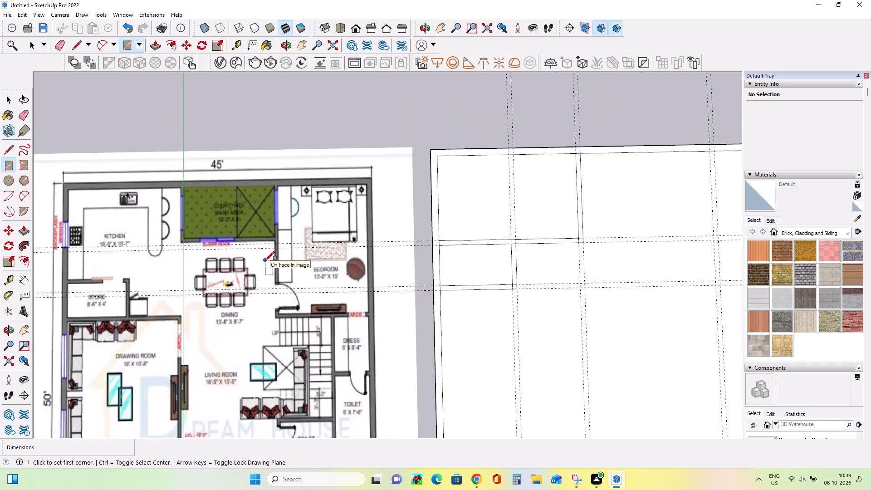
scroll(265, 260, "down", 4)
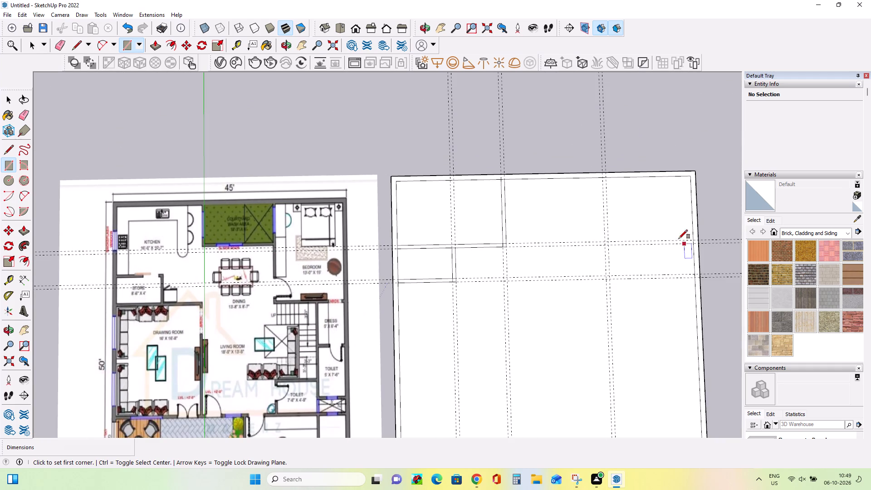
scroll(661, 274, "up", 4)
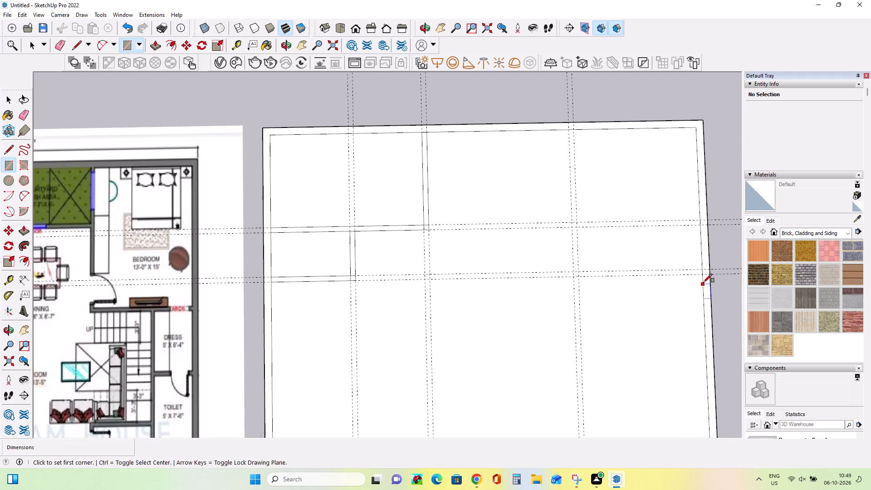
left_click(703, 274)
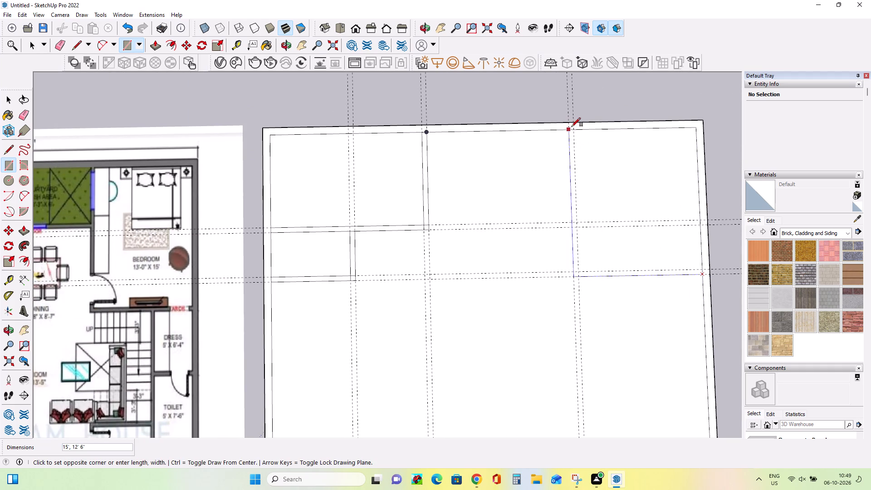
left_click(566, 128)
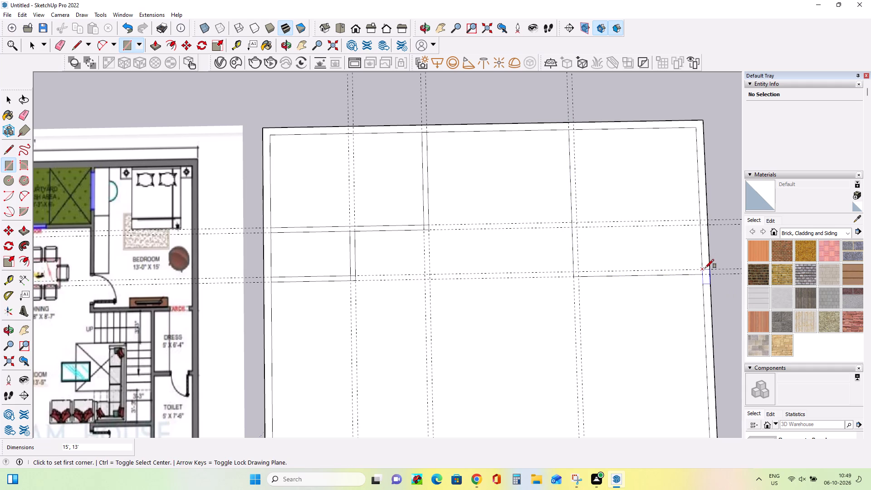
left_click(702, 270)
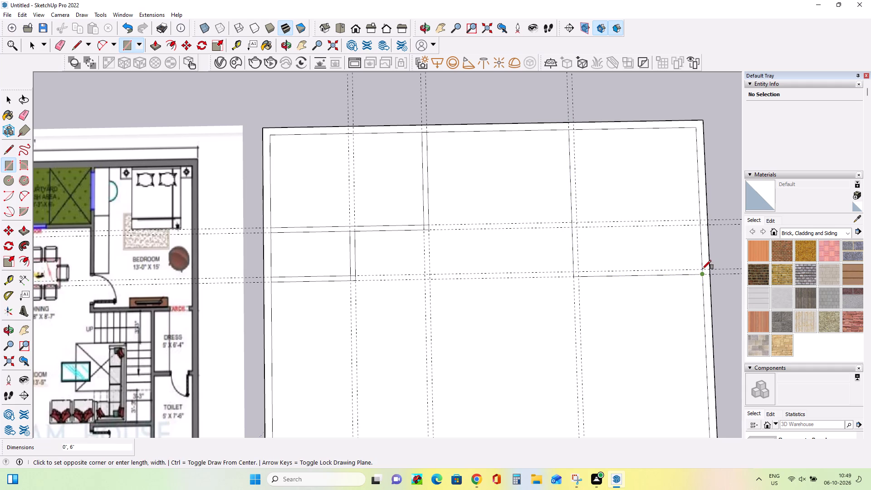
scroll(702, 269, "up", 4)
left_click(702, 269)
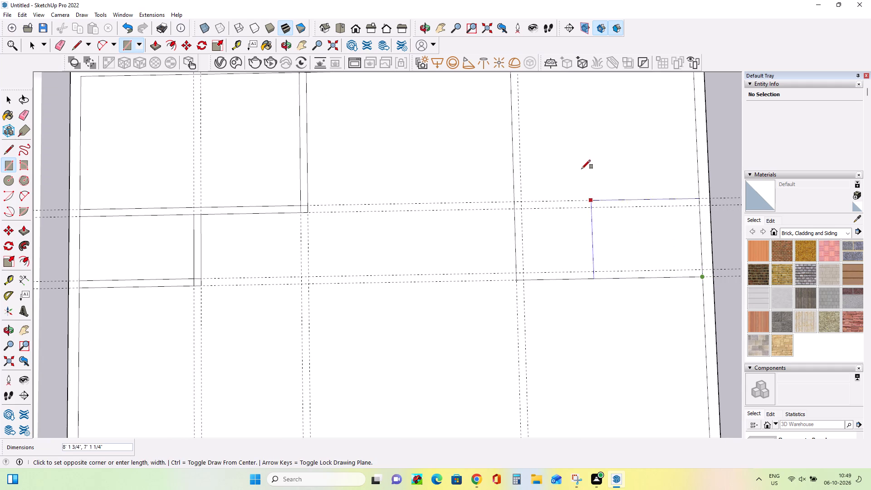
scroll(546, 125, "down", 6)
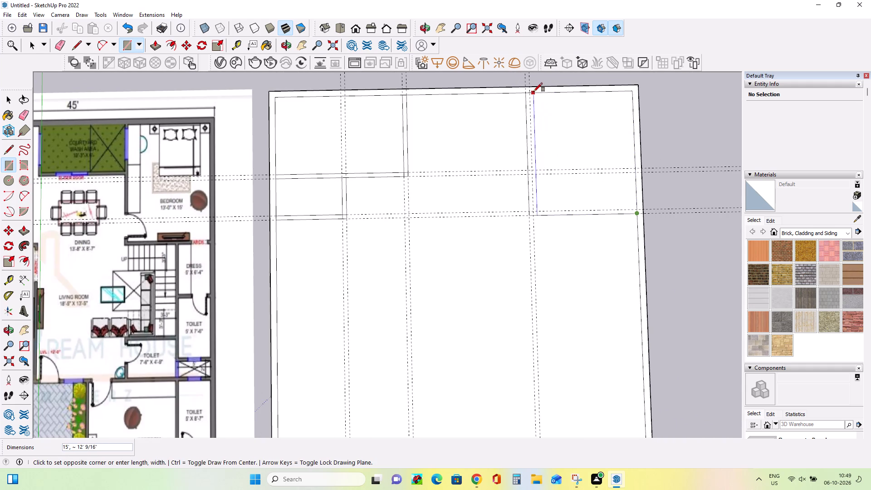
left_click(532, 92)
Draw a 13' by 6" wall strip along the bedroom's front edge, ending at the outline's inner right-hand edge.
scroll(551, 198, "up", 4)
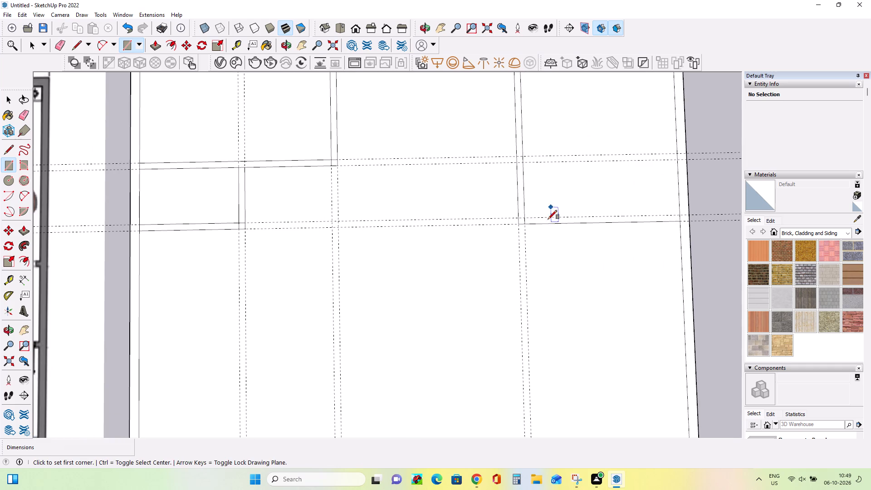
scroll(527, 220, "up", 4)
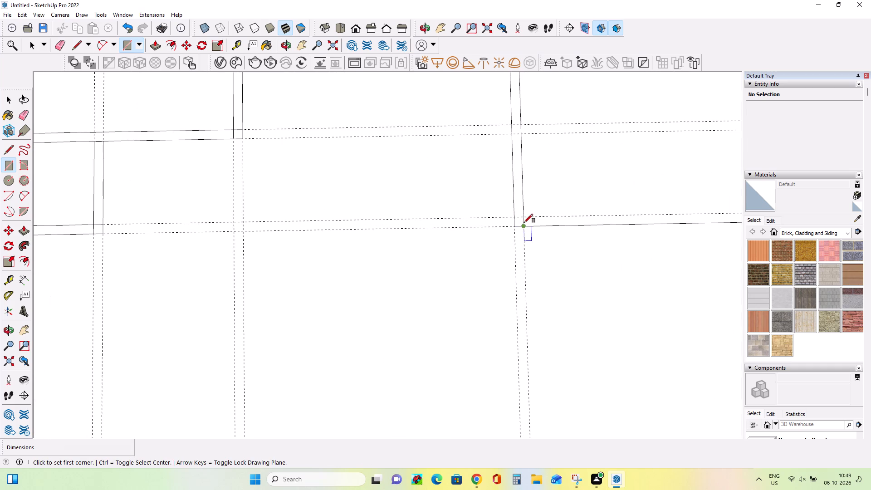
left_click(514, 215)
scroll(603, 225, "down", 9)
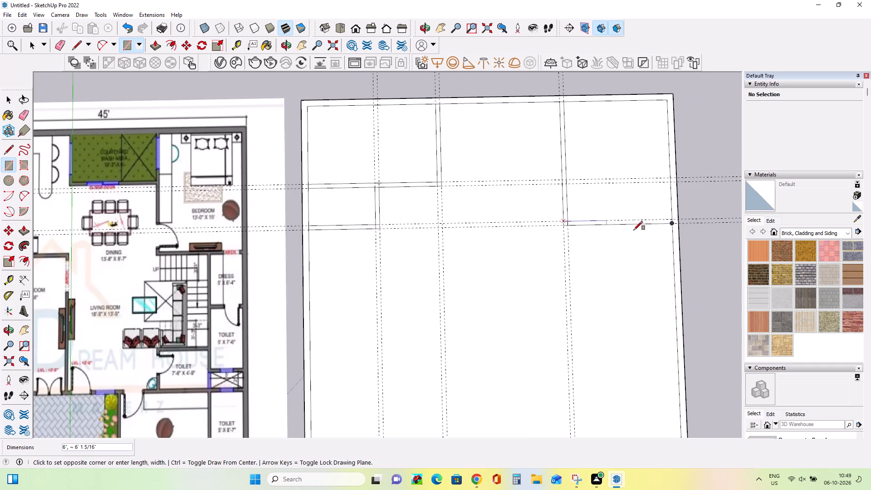
scroll(671, 227, "up", 3)
left_click(670, 222)
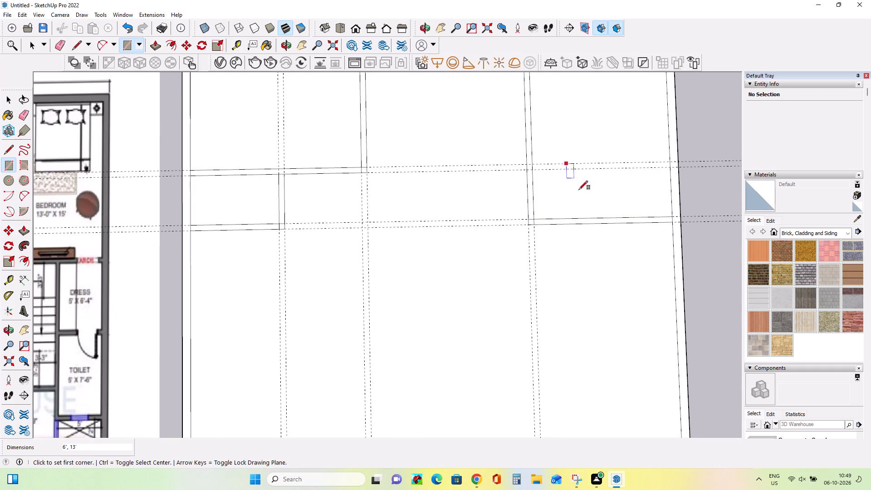
Examine the courtyard wash area and its labelled size on the floor plan image.
scroll(577, 186, "down", 1)
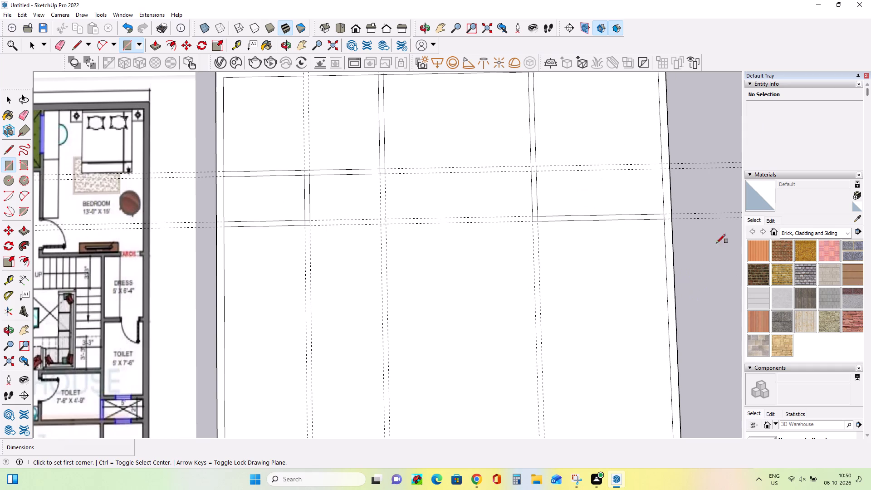
scroll(568, 157, "down", 9)
scroll(356, 109, "up", 7)
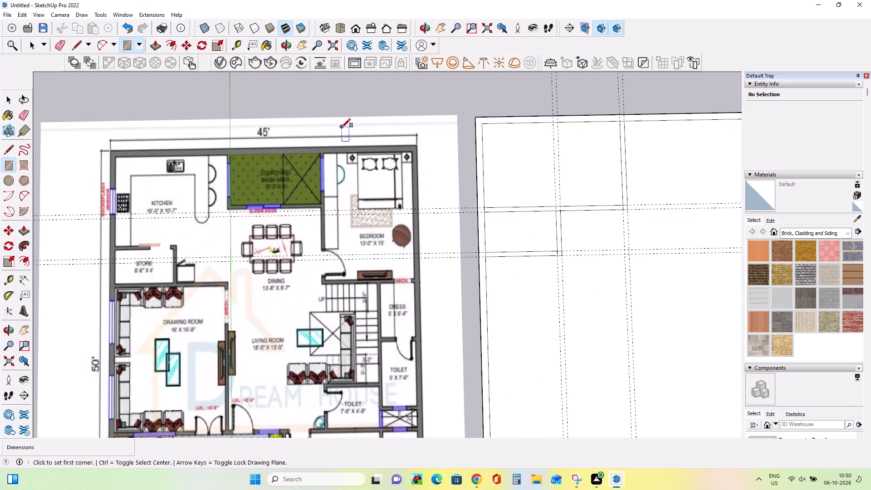
scroll(275, 189, "up", 7)
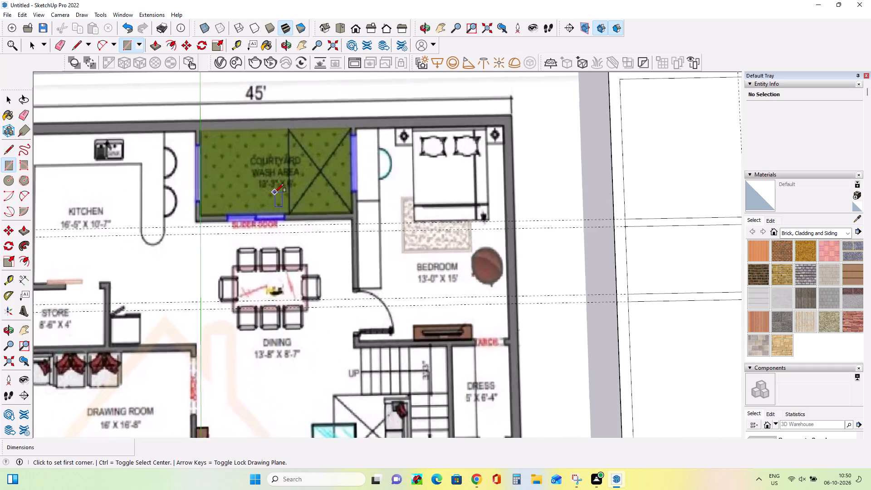
scroll(275, 192, "up", 2)
scroll(323, 142, "down", 4)
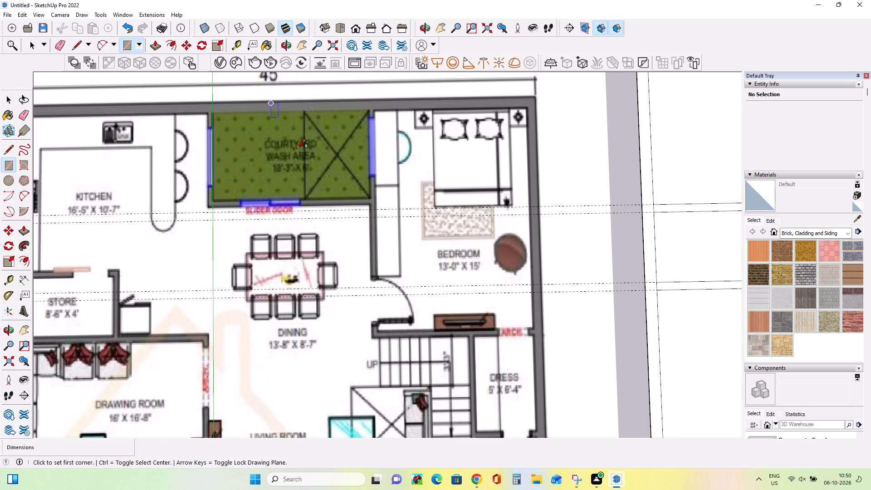
scroll(297, 174, "up", 4)
scroll(333, 168, "up", 4)
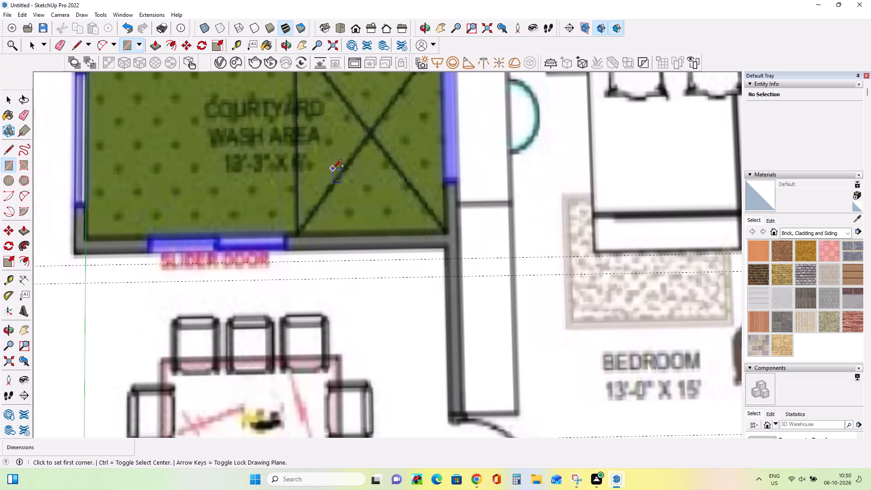
scroll(280, 180, "down", 2)
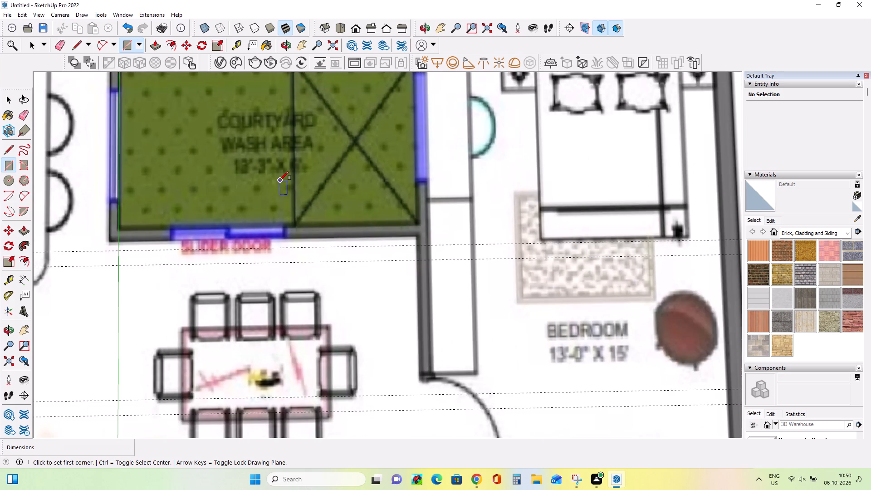
scroll(280, 180, "down", 3)
scroll(228, 164, "up", 5)
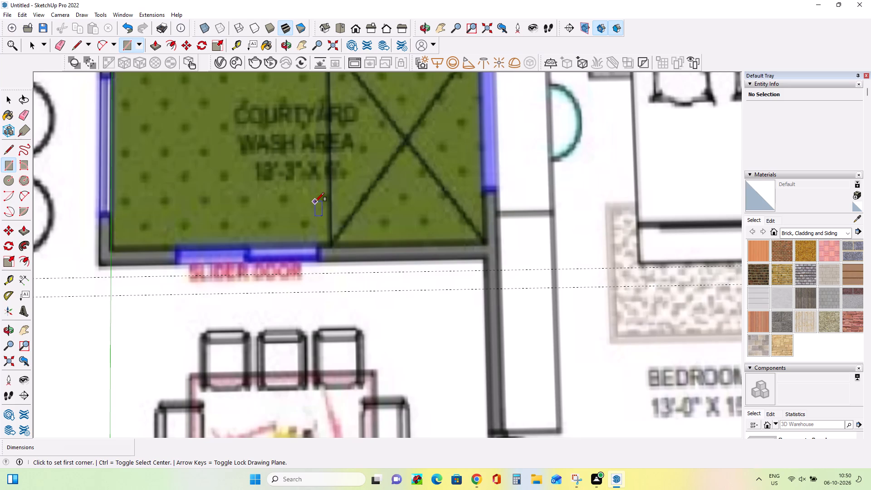
scroll(315, 201, "down", 7)
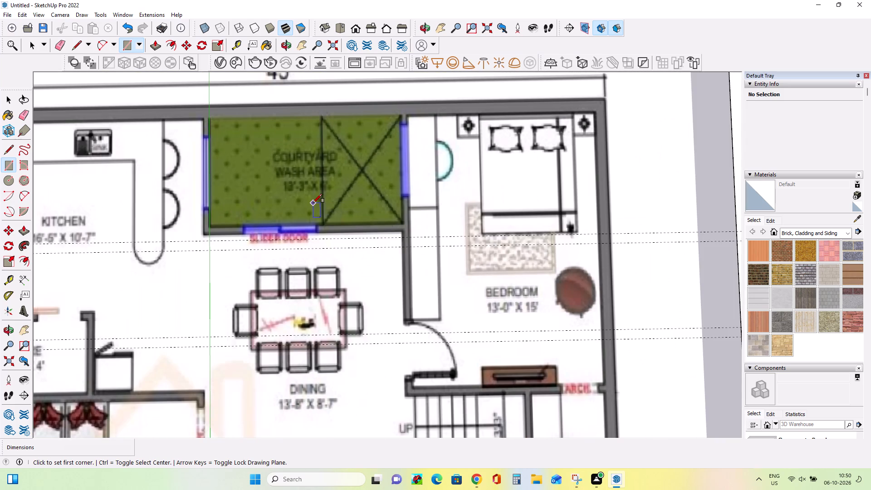
scroll(313, 203, "down", 6)
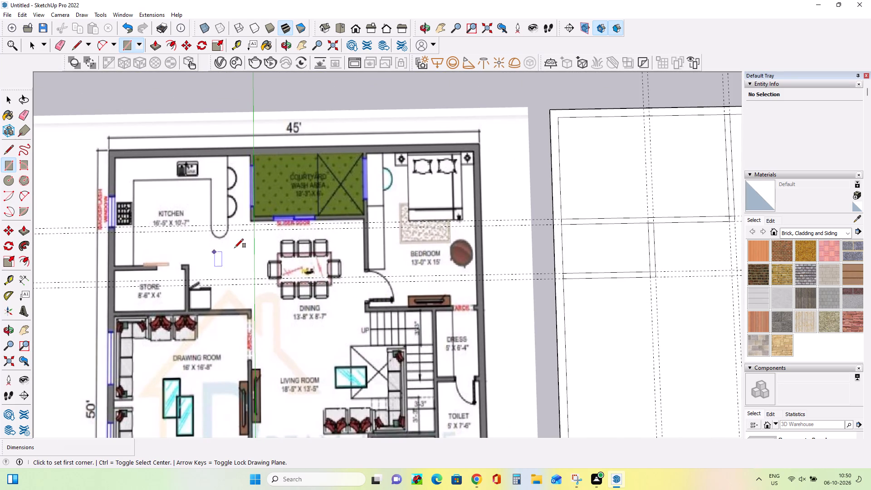
scroll(298, 224, "down", 4)
scroll(436, 229, "down", 4)
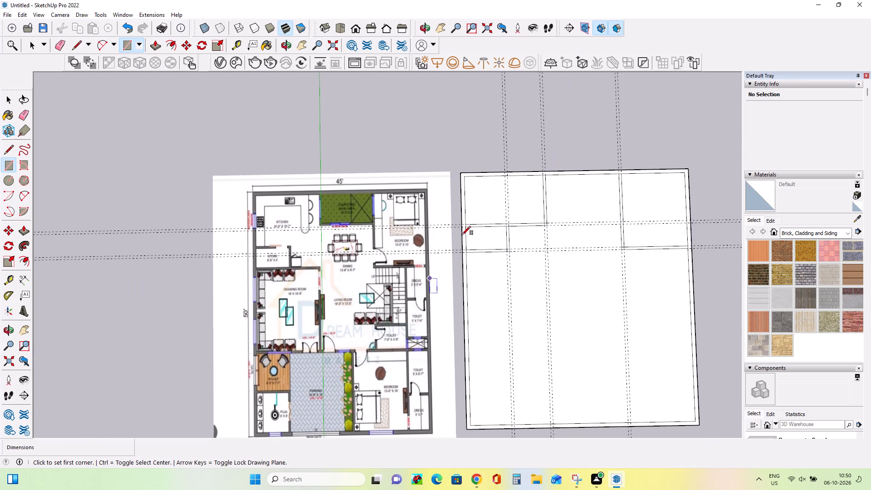
Place a guide 106" from the outline's inner rear edge for the courtyard wash area's front wall.
left_click(12, 278)
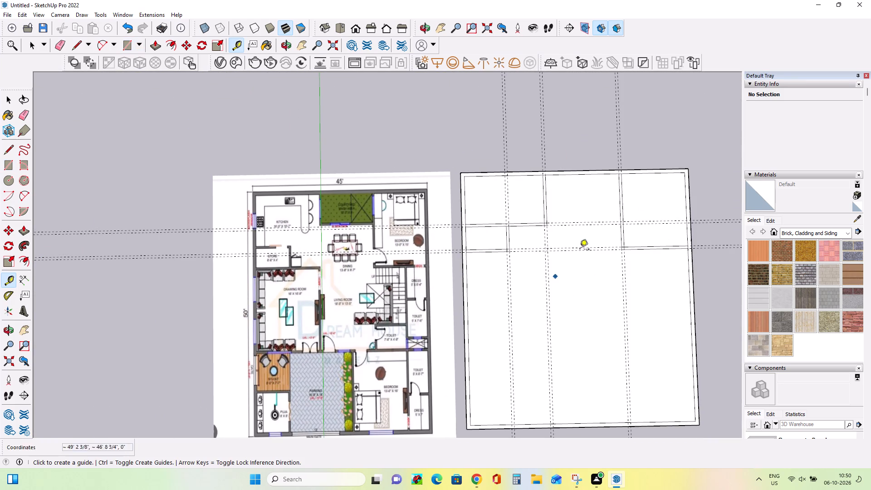
scroll(602, 175, "up", 4)
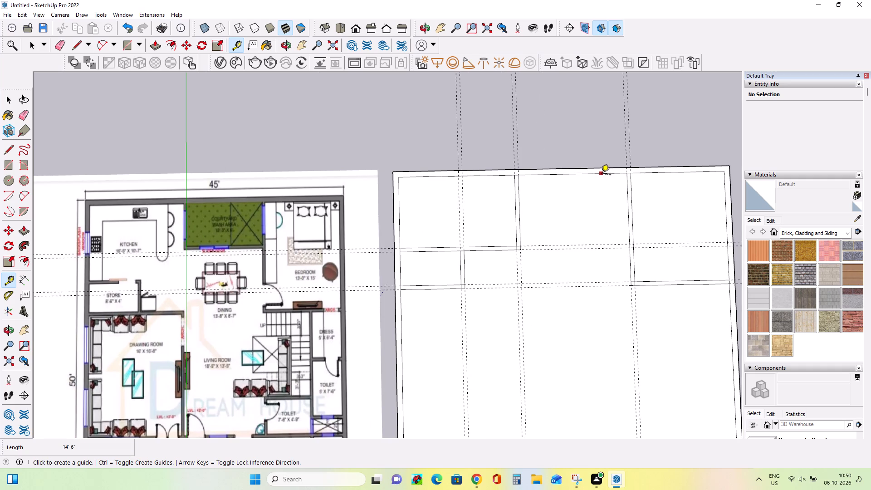
left_click(601, 175)
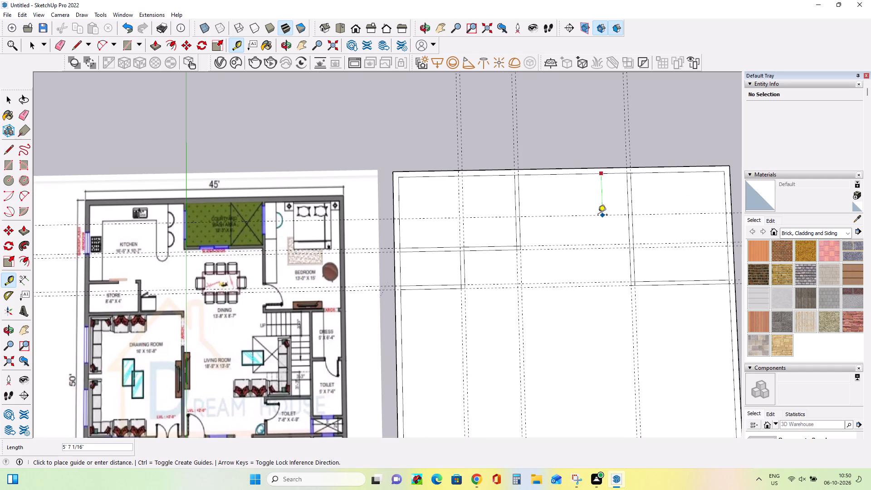
type("10")
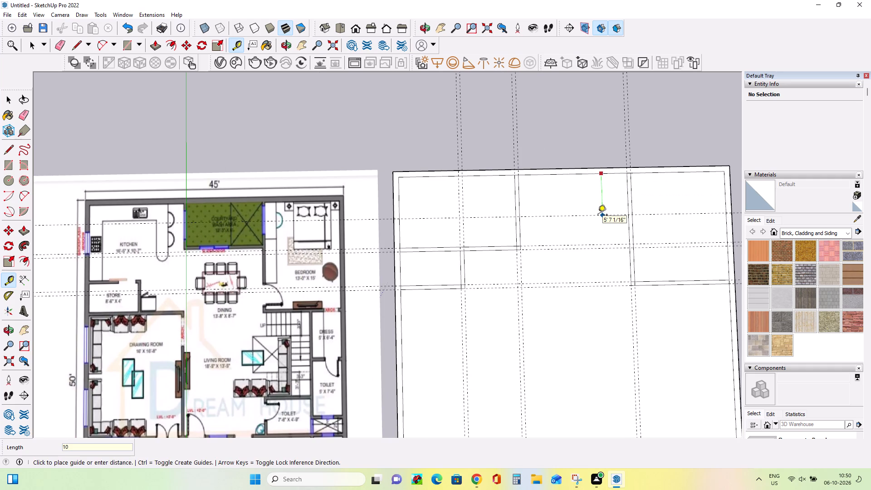
type("6\"")
key("Return")
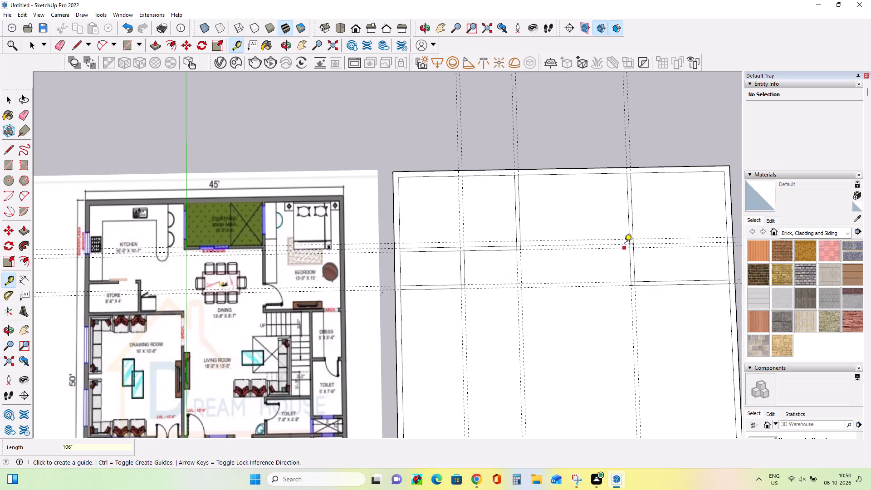
Add a parallel guide 6" behind the courtyard's front guide to mark the wall thickness.
scroll(607, 276, "up", 2)
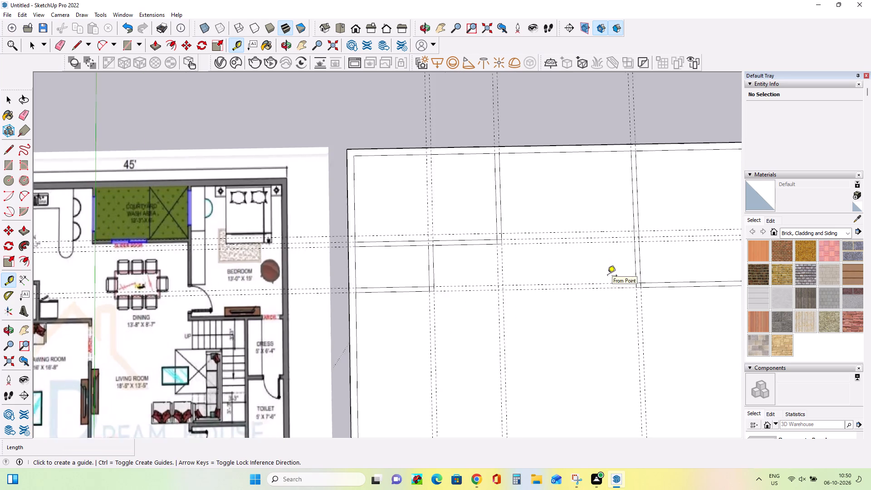
scroll(607, 276, "up", 1)
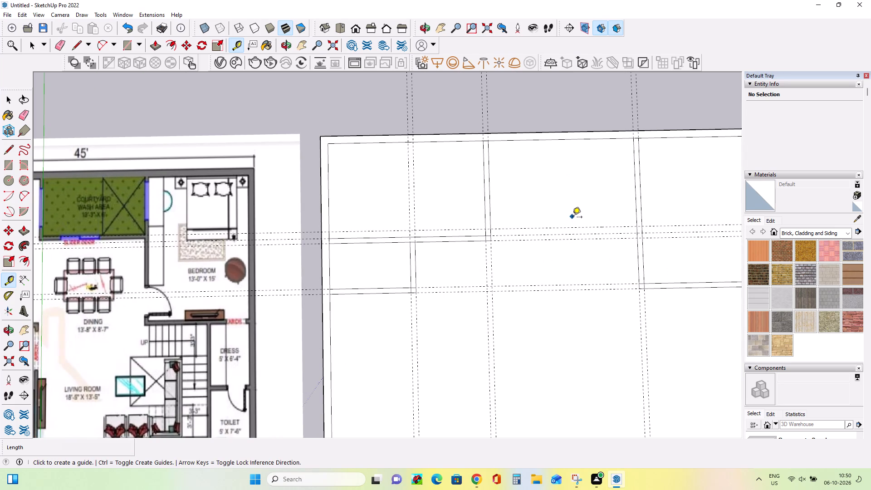
scroll(598, 224, "down", 5)
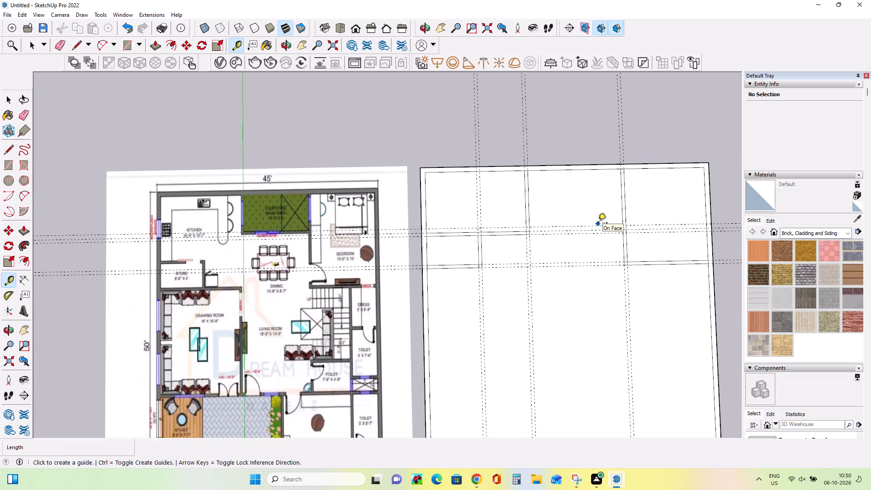
scroll(598, 224, "down", 1)
scroll(583, 227, "up", 5)
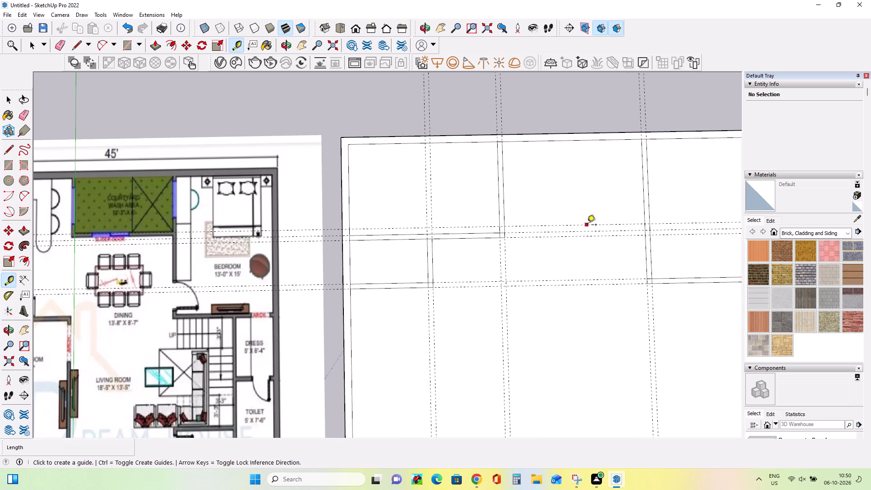
left_click(587, 225)
type("6\"")
key("Return")
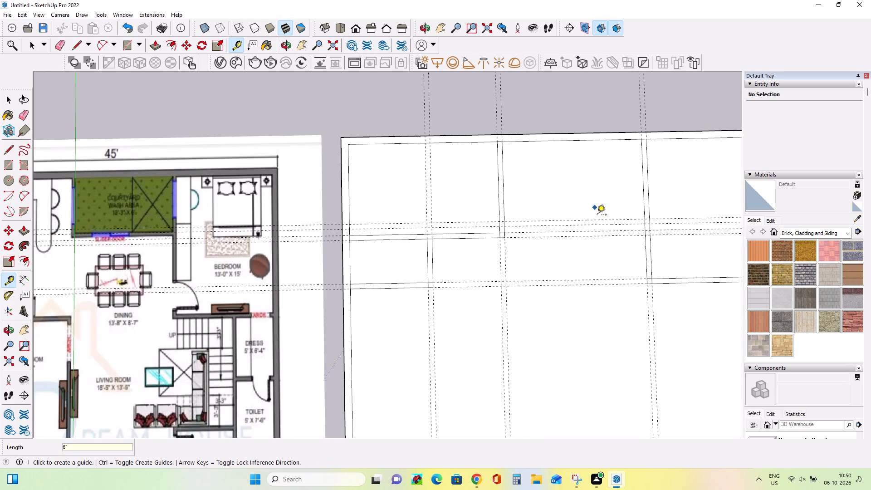
Erase the pair of guides that run along the kitchen's front wall through the courtyard area.
scroll(586, 262, "up", 4)
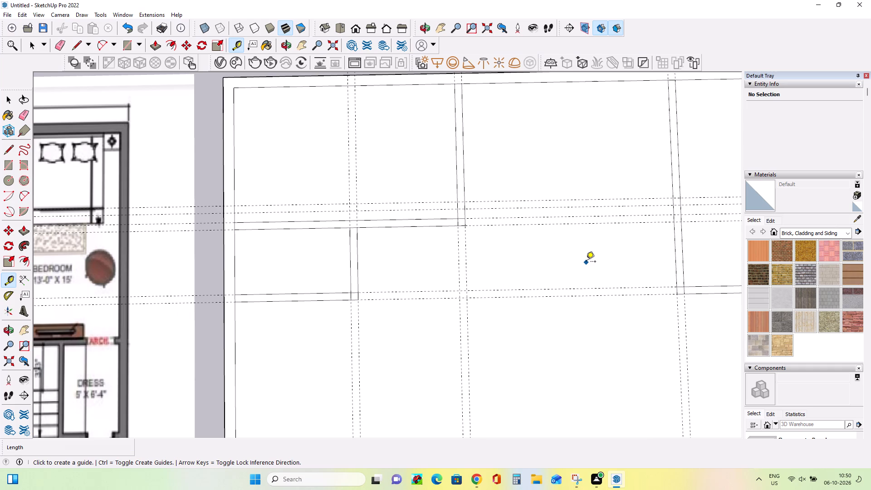
scroll(586, 262, "down", 3)
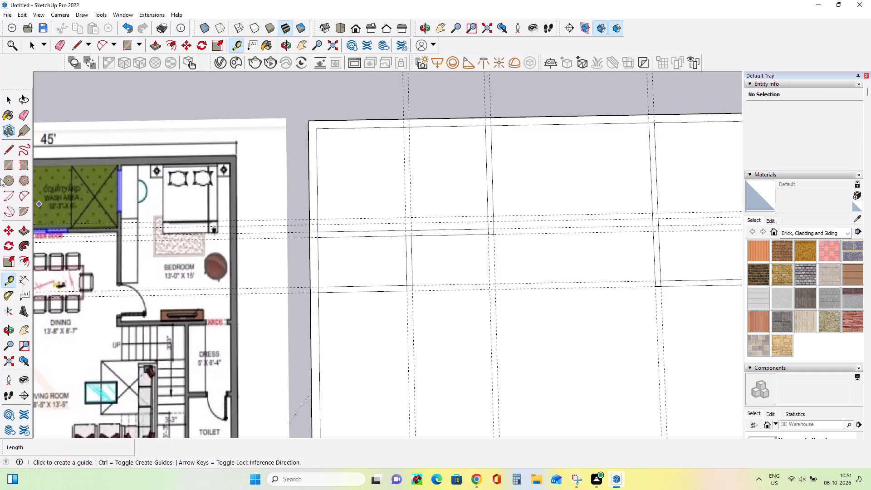
left_click(24, 109)
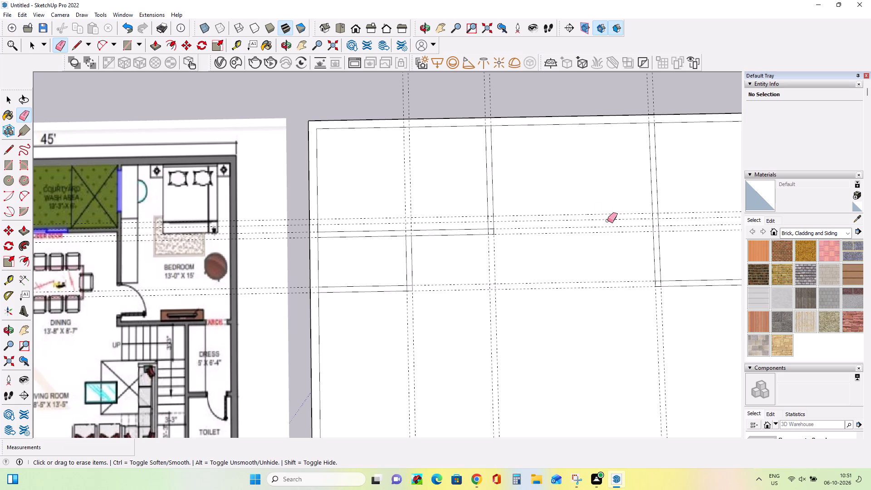
left_click_drag(607, 225, 607, 238)
Draw 8'10" by 15'6" and 8'4" by 15' courtyard rectangles between kitchen and bedroom, up to the inner rear edge, forming its front wall.
scroll(501, 225, "down", 5)
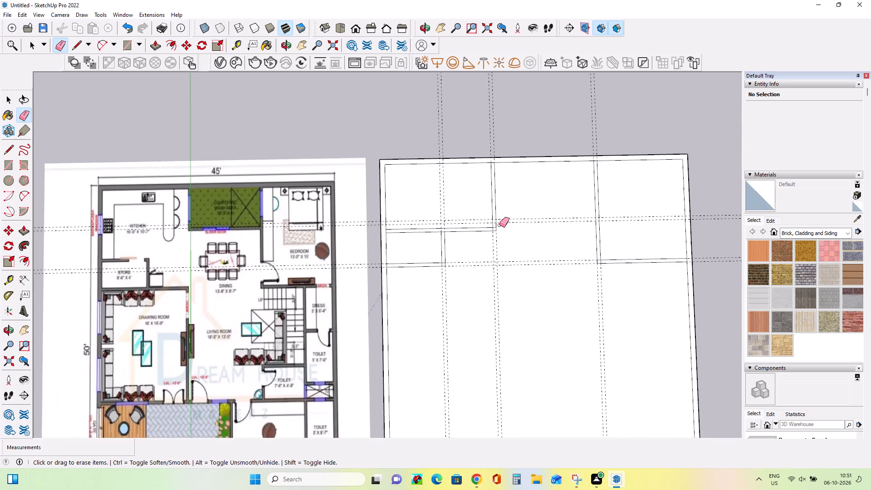
scroll(499, 225, "down", 3)
scroll(556, 267, "up", 4)
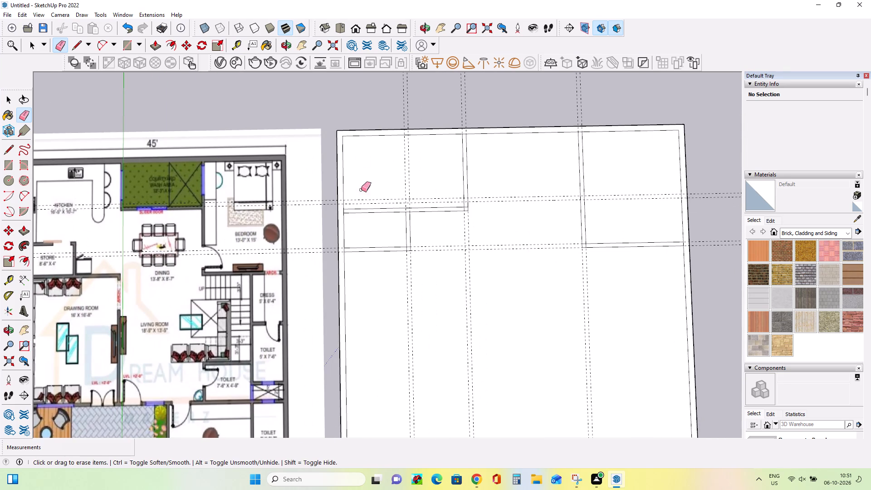
left_click(10, 170)
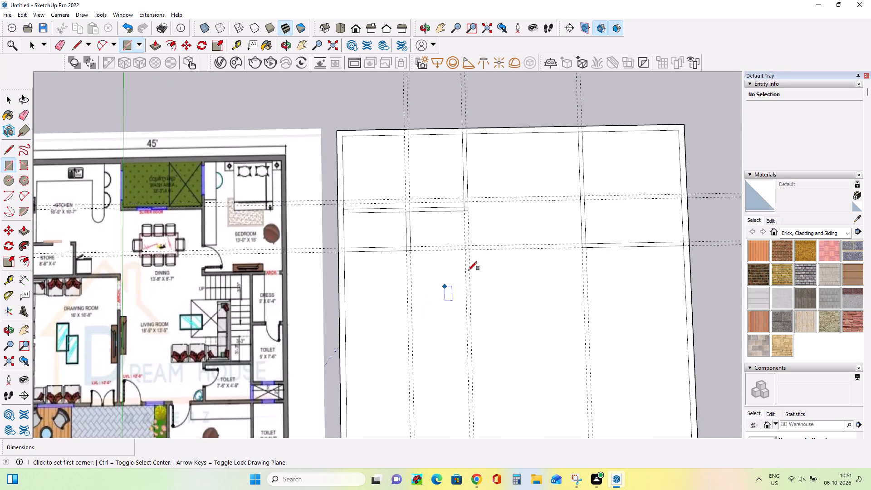
scroll(476, 215, "up", 3)
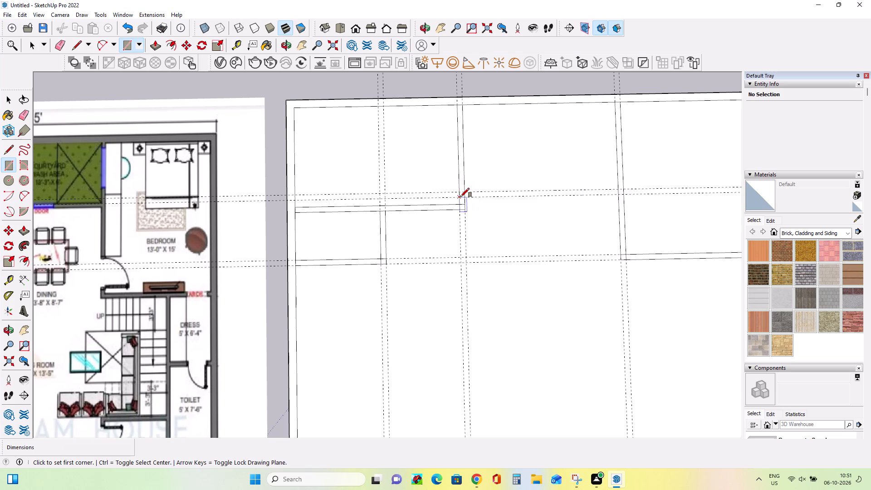
left_click(460, 197)
left_click(619, 101)
scroll(621, 184, "up", 4)
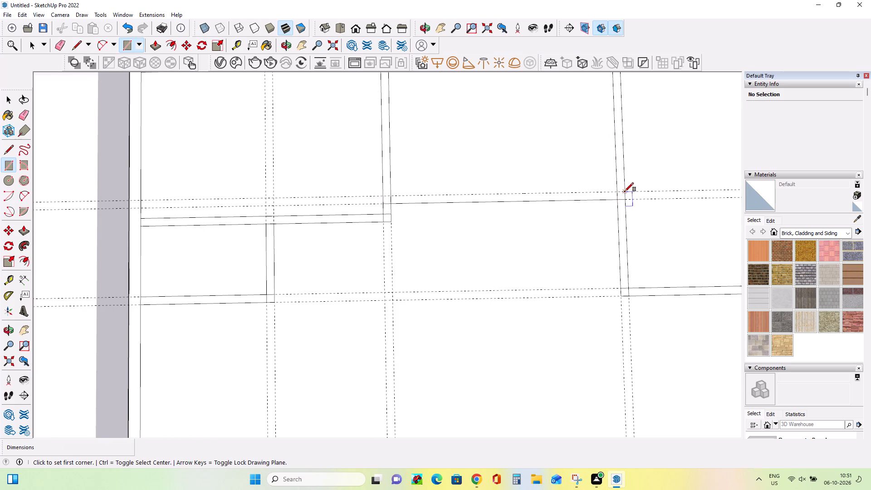
left_click(625, 191)
scroll(394, 106, "down", 8)
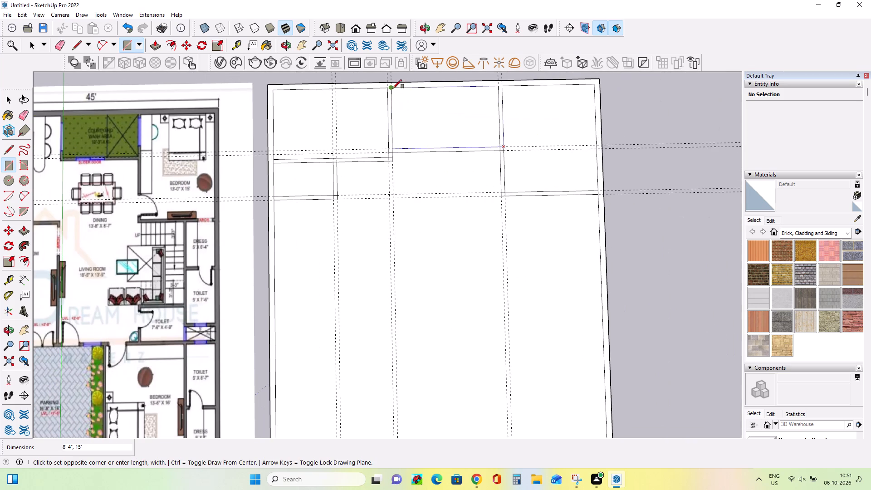
left_click(393, 88)
scroll(532, 166, "up", 3)
scroll(622, 160, "down", 6)
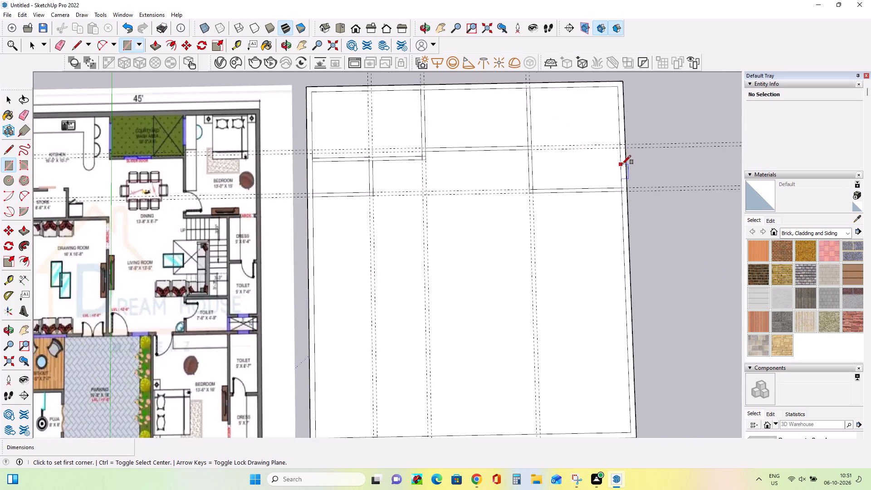
Erase the two guides along the courtyard's front wall and the two along the store's side wall.
scroll(622, 164, "down", 2)
left_click(24, 114)
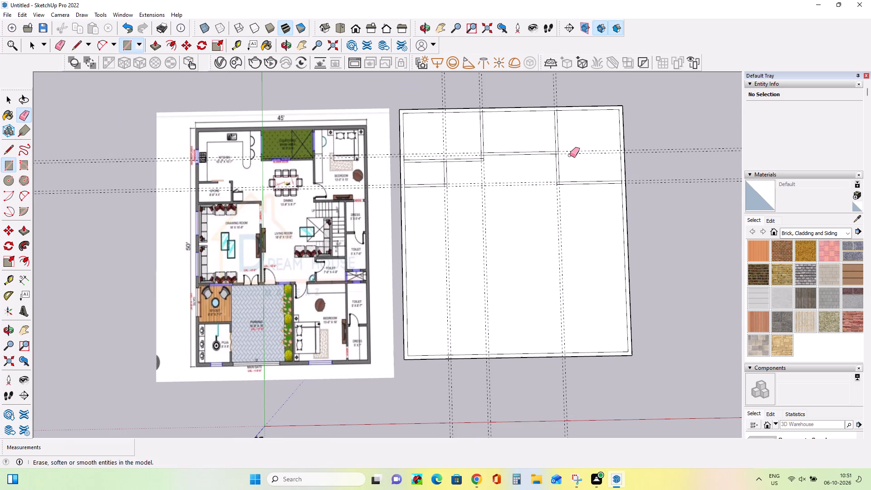
left_click_drag(583, 142, 584, 167)
scroll(450, 142, "up", 3)
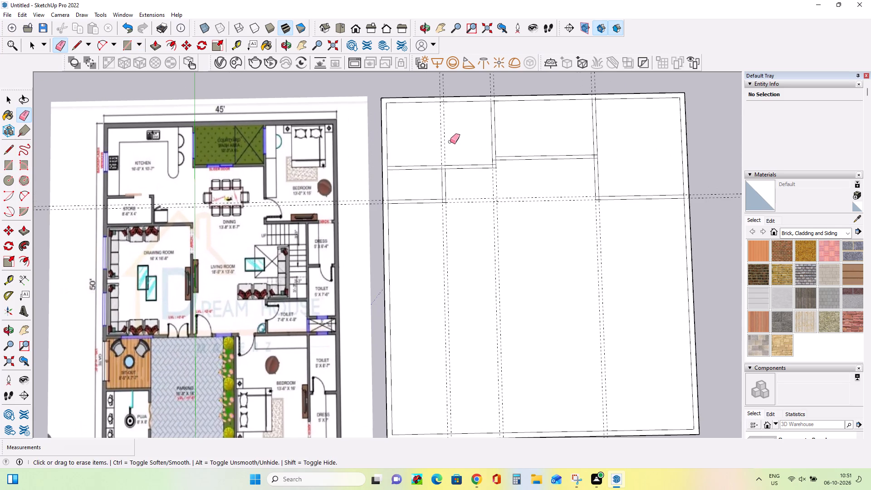
left_click_drag(440, 136, 451, 140)
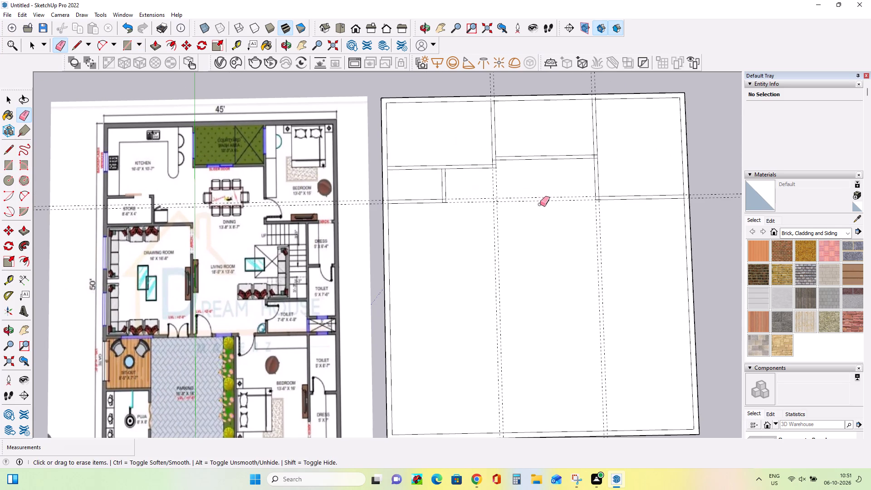
Examine the drawing room, its surrounding walls and its labelled size on the floor plan image.
scroll(549, 212, "down", 4)
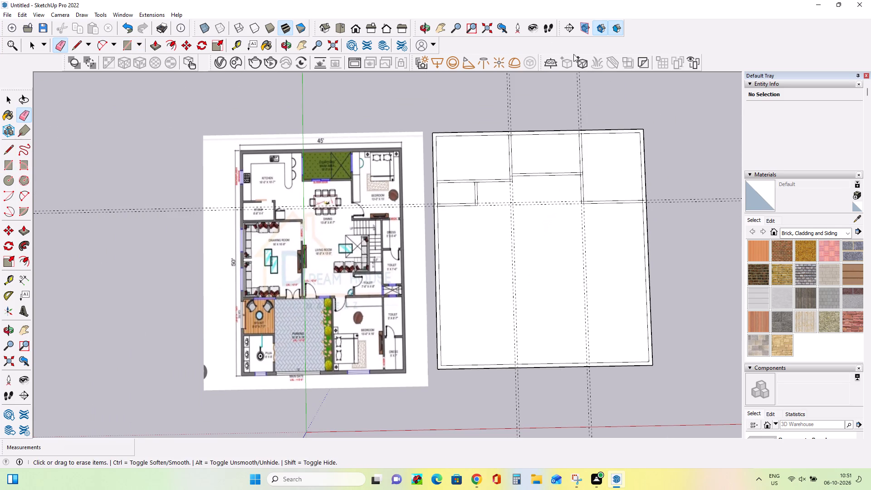
scroll(519, 152, "up", 3)
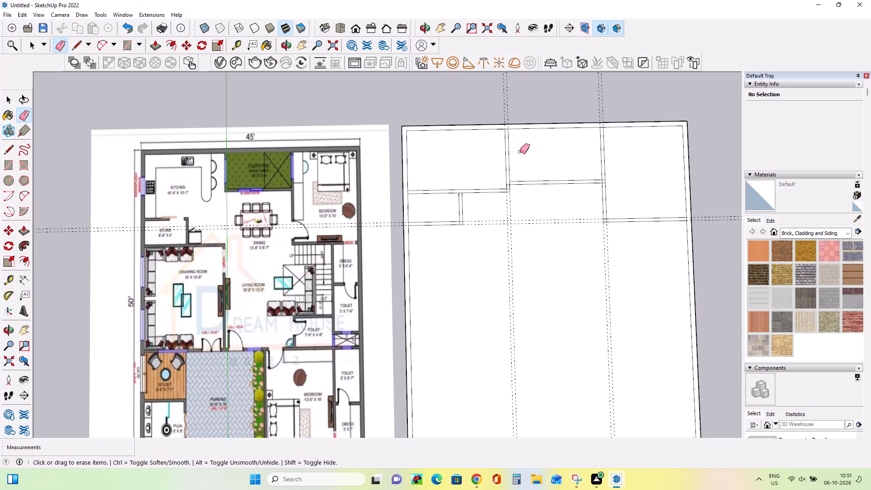
scroll(602, 215, "up", 1)
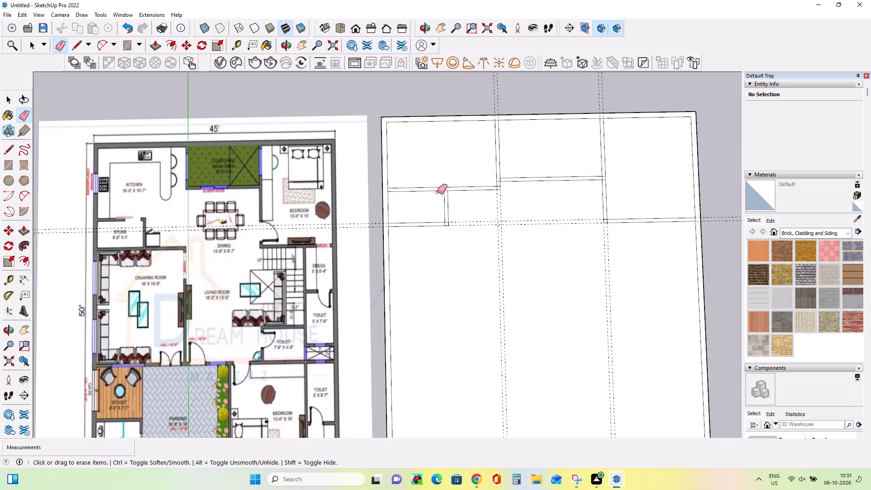
scroll(347, 255, "down", 6)
scroll(477, 274, "up", 4)
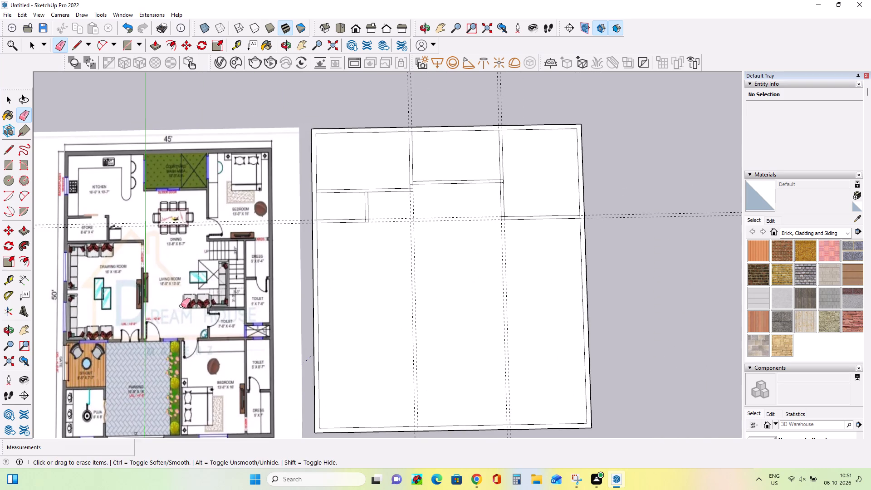
scroll(107, 291, "up", 8)
scroll(130, 290, "down", 4)
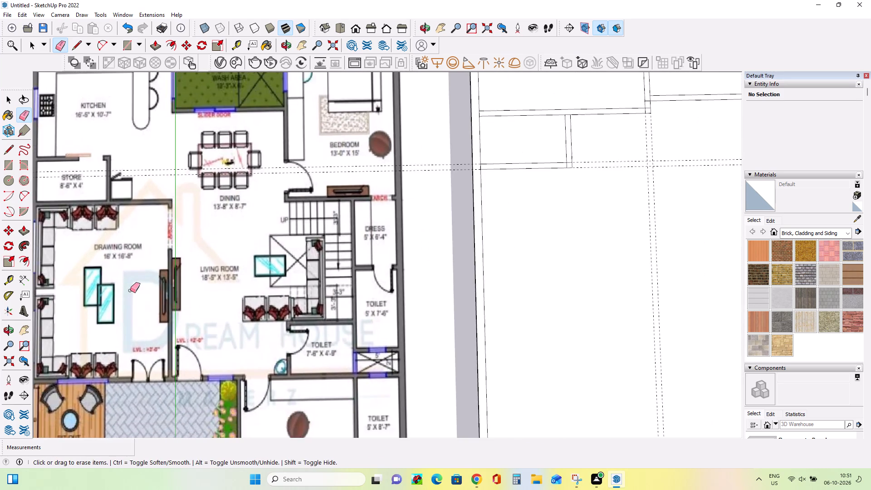
scroll(130, 290, "down", 3)
scroll(80, 329, "up", 5)
scroll(122, 326, "up", 5)
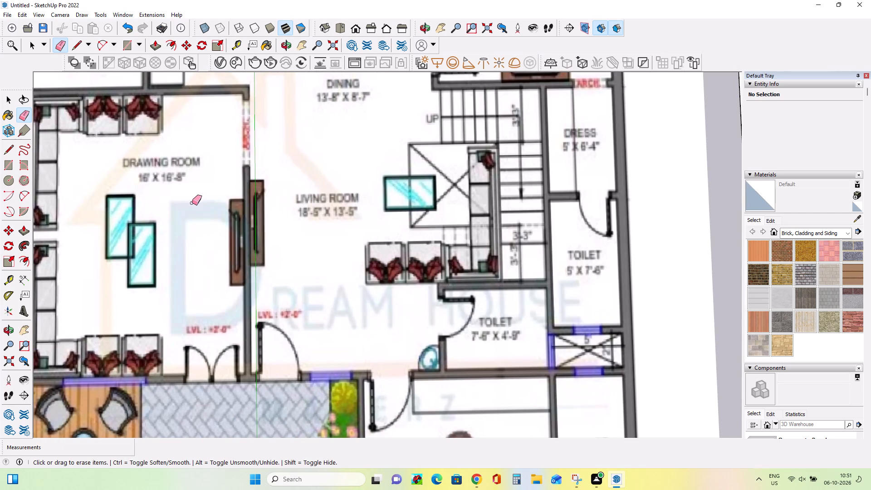
scroll(159, 197, "down", 4)
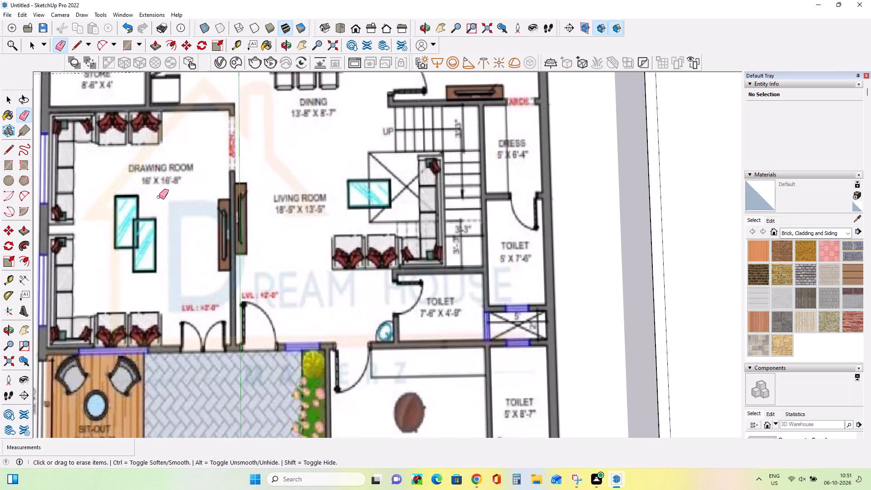
scroll(158, 196, "down", 7)
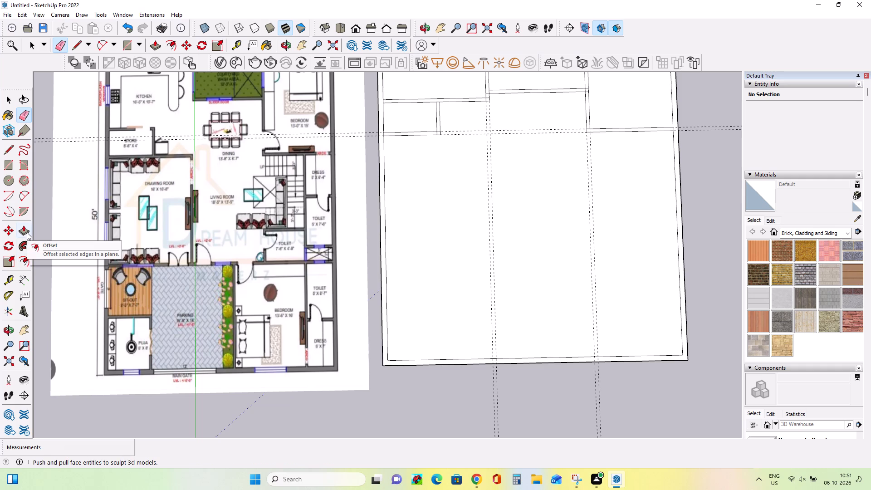
Place a guide 16' forward of the store's front wall guide for the drawing room's front wall.
left_click(5, 283)
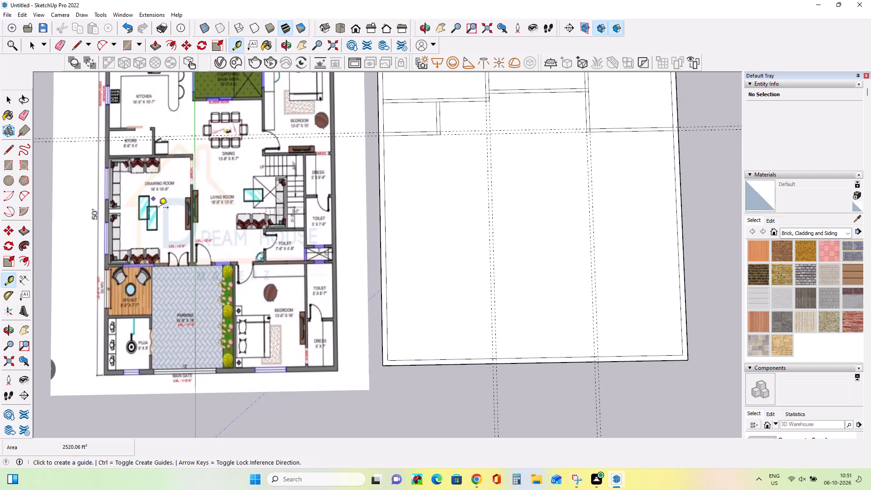
scroll(159, 209, "up", 12)
scroll(159, 209, "down", 8)
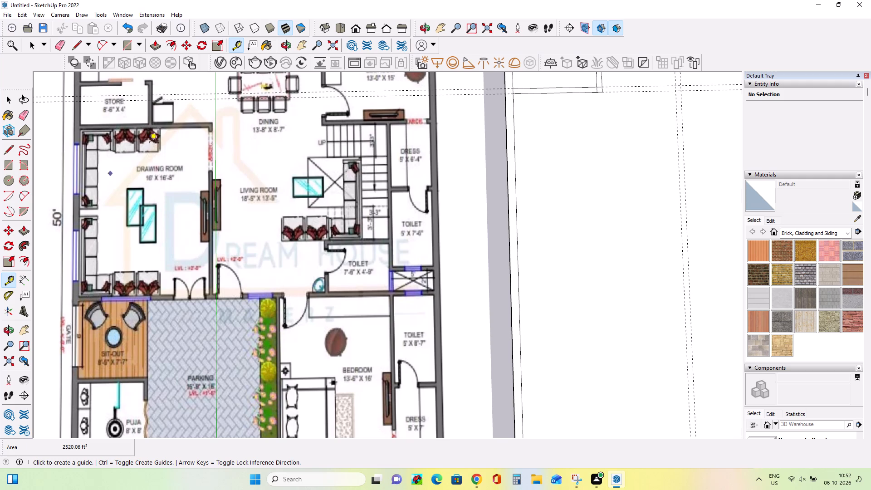
scroll(175, 195, "down", 8)
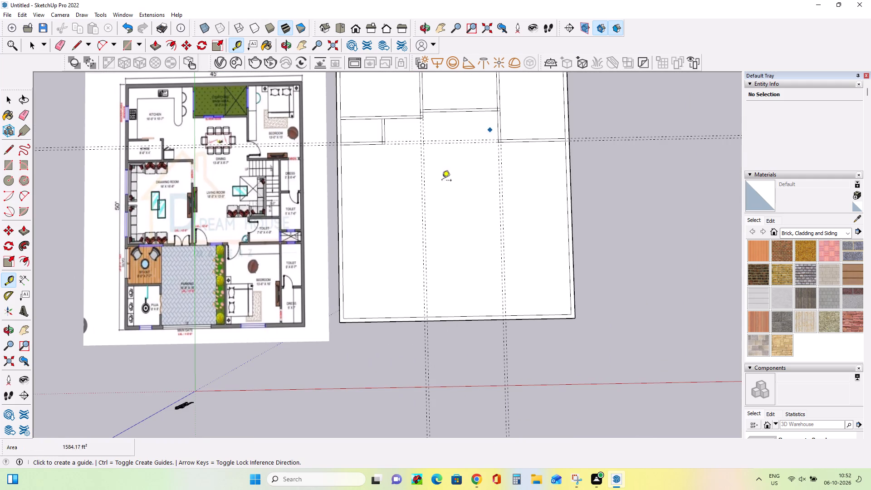
left_click(342, 185)
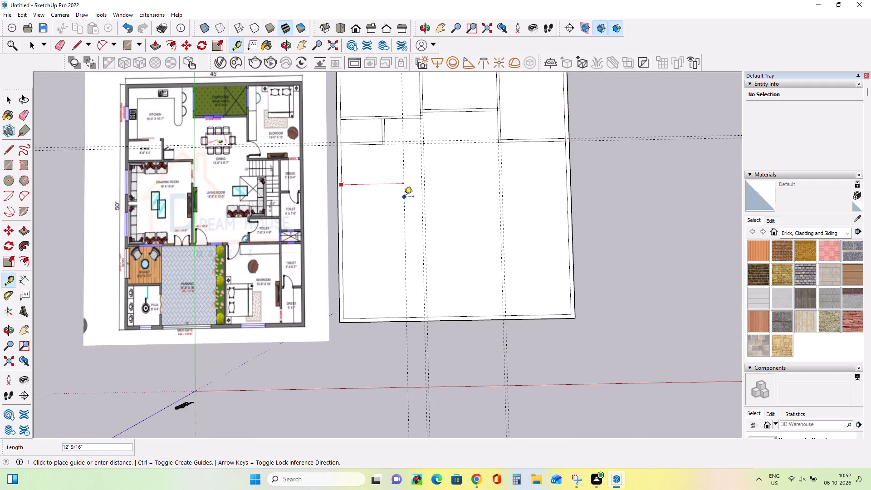
key("Escape")
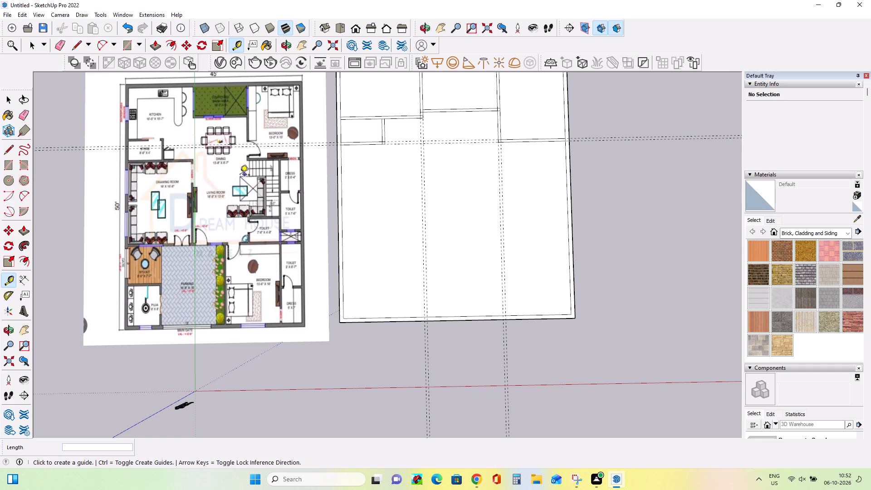
scroll(140, 202, "up", 3)
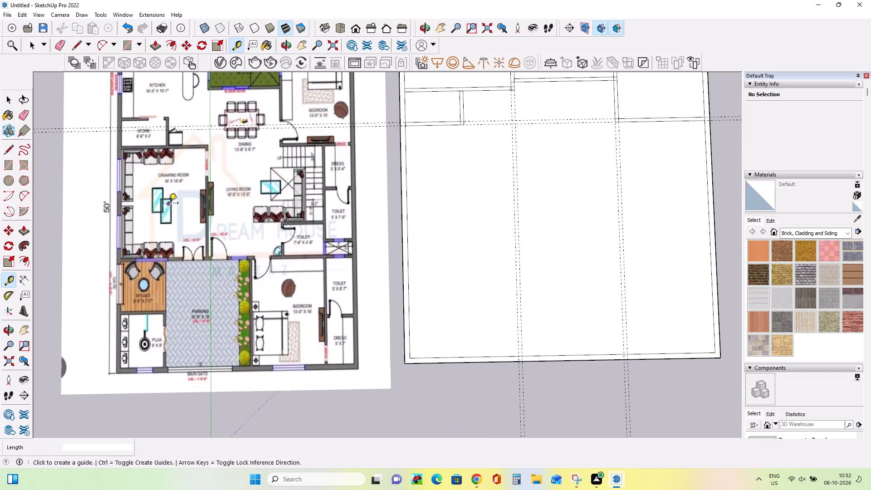
scroll(183, 165, "up", 1)
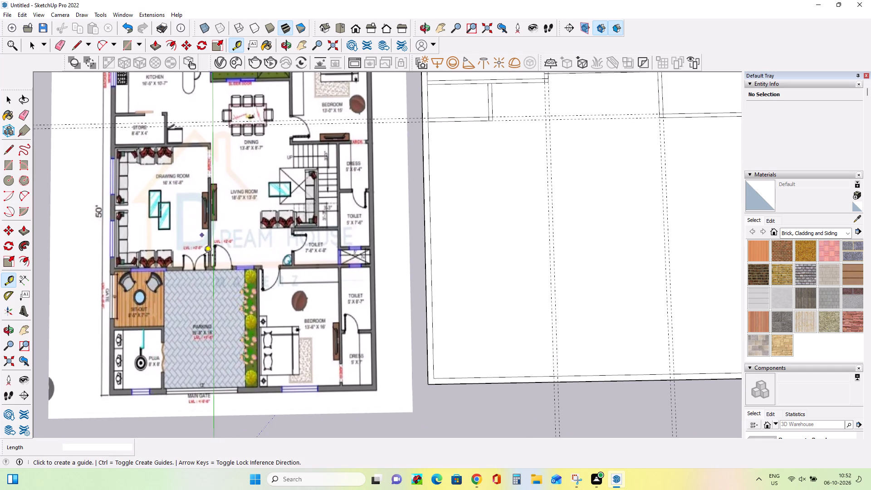
scroll(207, 257, "down", 3)
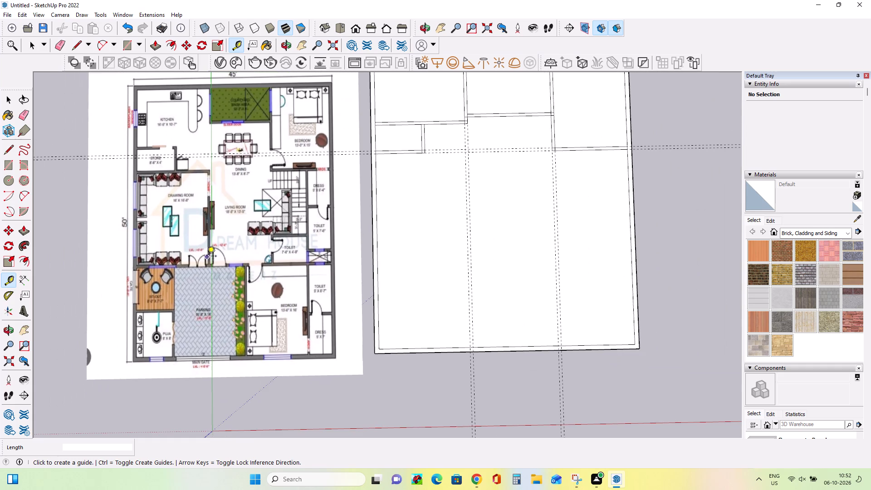
left_click(439, 152)
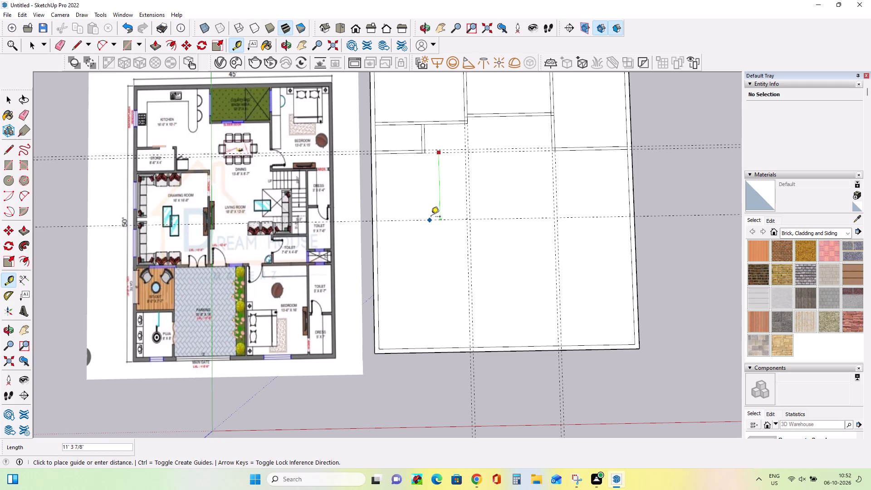
type("16'")
key("Return")
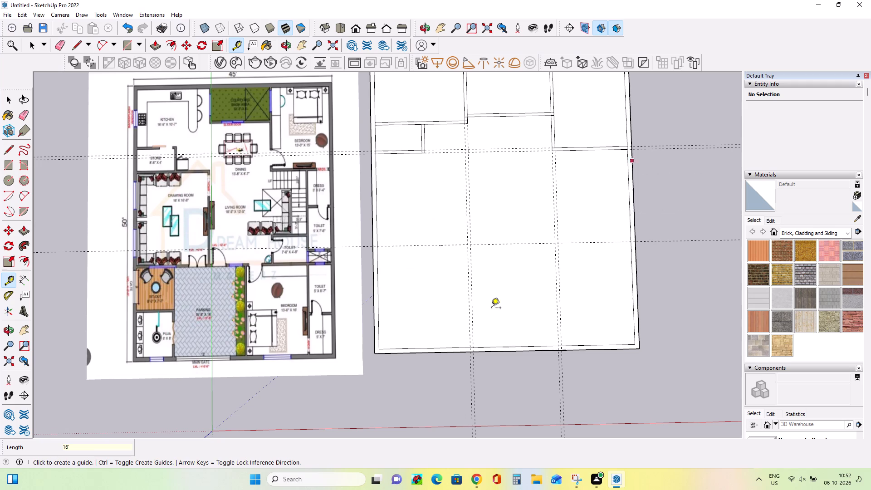
Add a parallel guide 6" behind the drawing room's front guide to mark the wall thickness.
left_click(429, 245)
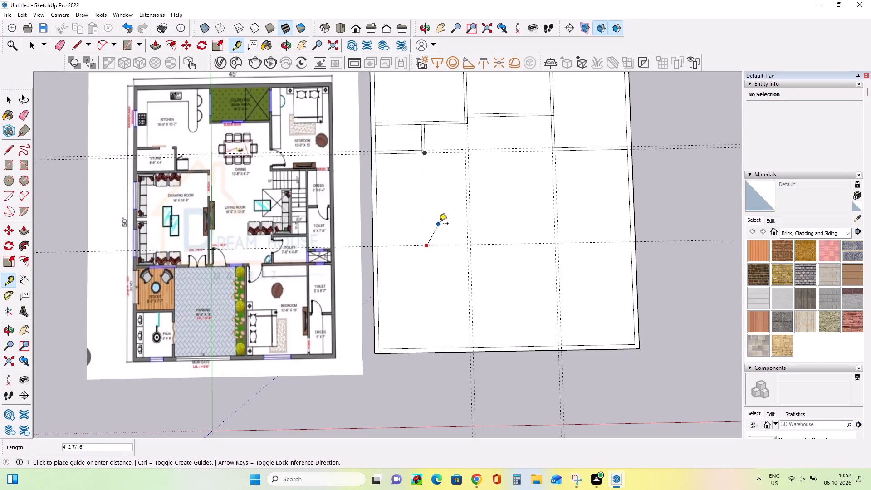
key("Escape")
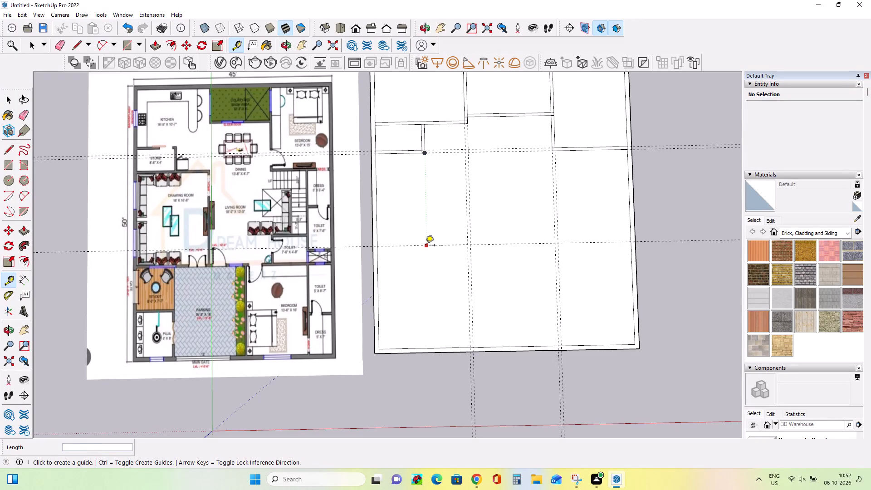
left_click(426, 246)
key("Escape")
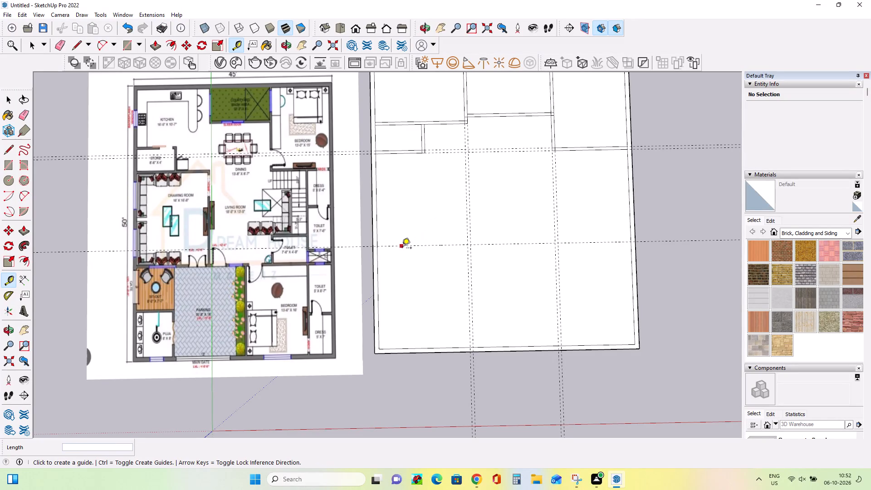
left_click(403, 244)
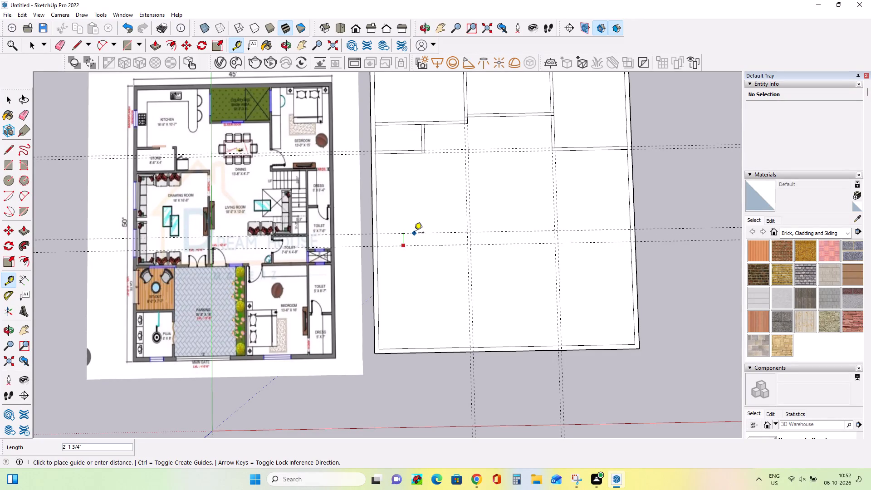
type("6\"")
key("Return")
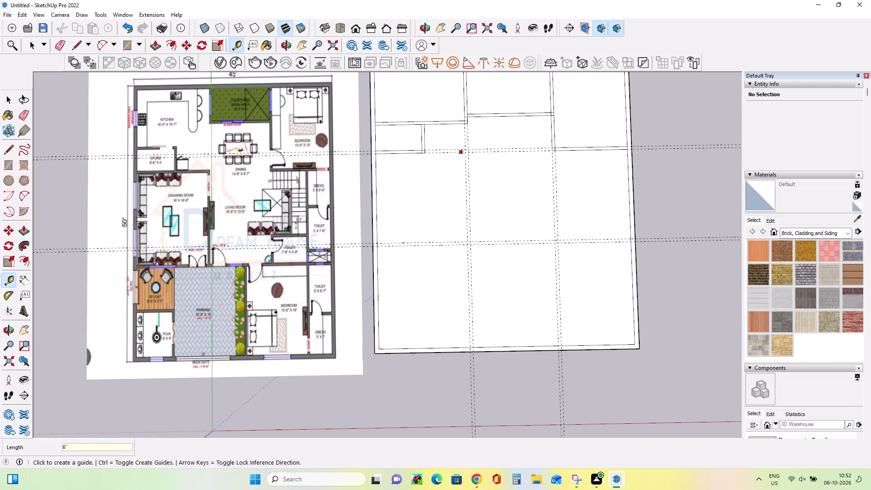
Draw 16'6" by 16', 15'6" by 16' and 16'6" by 6" rectangles on the guides, forming the drawing room's front and inner side walls.
scroll(431, 216, "up", 2)
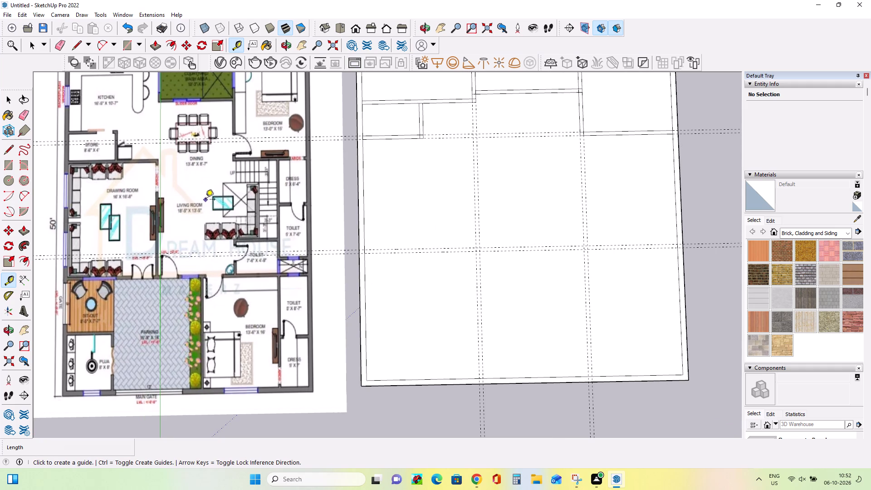
scroll(288, 249, "down", 2)
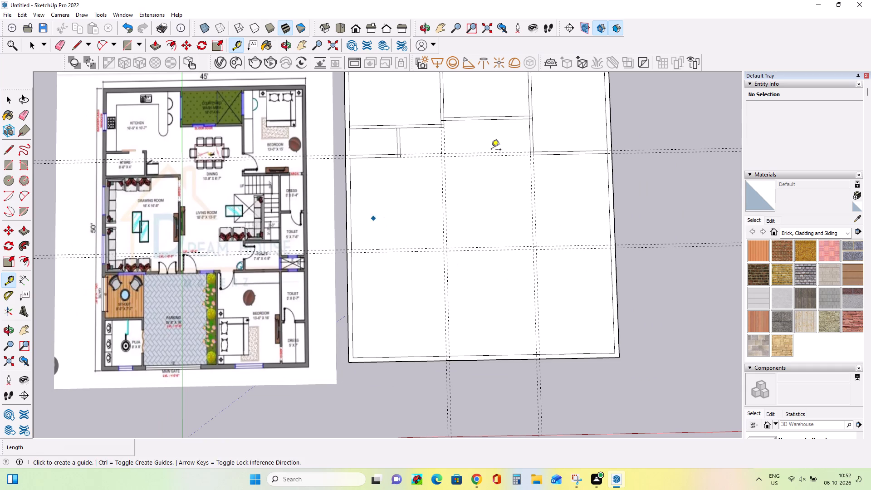
left_click(14, 164)
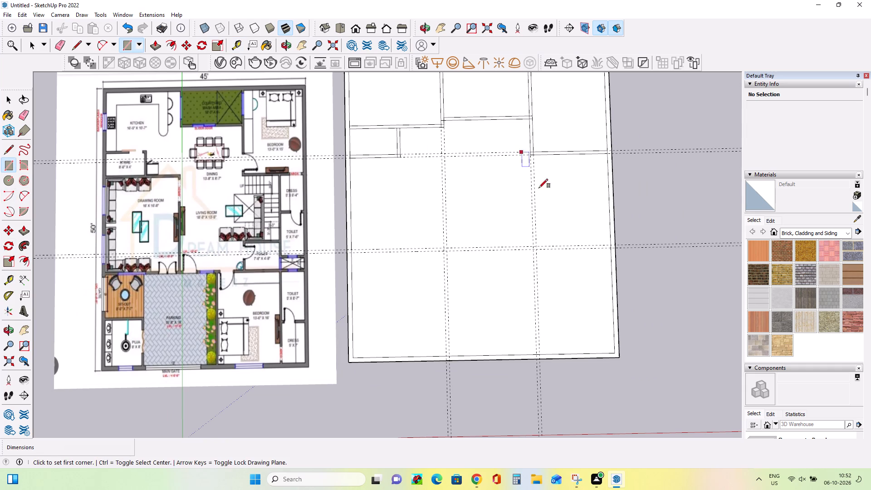
scroll(352, 170, "up", 6)
left_click(349, 143)
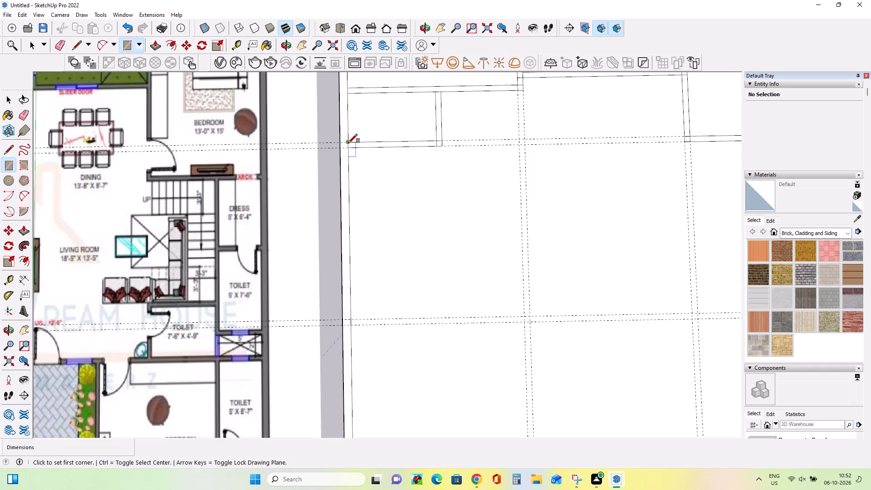
left_click(531, 323)
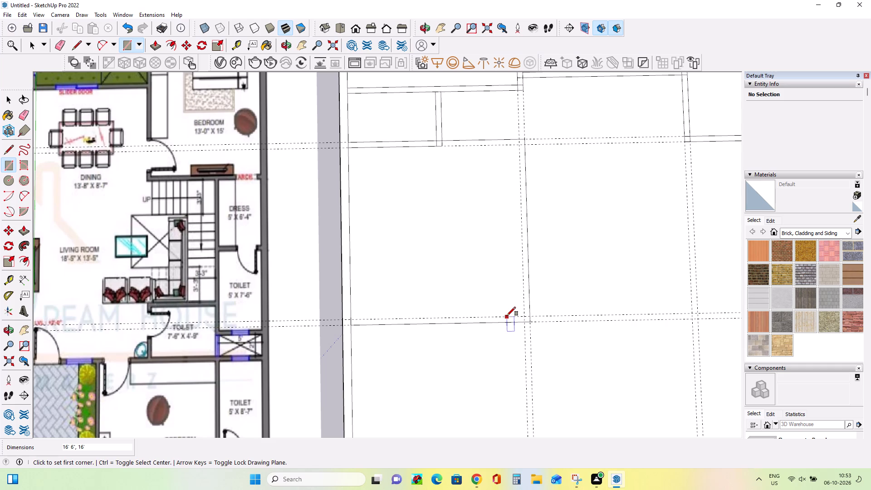
left_click(531, 314)
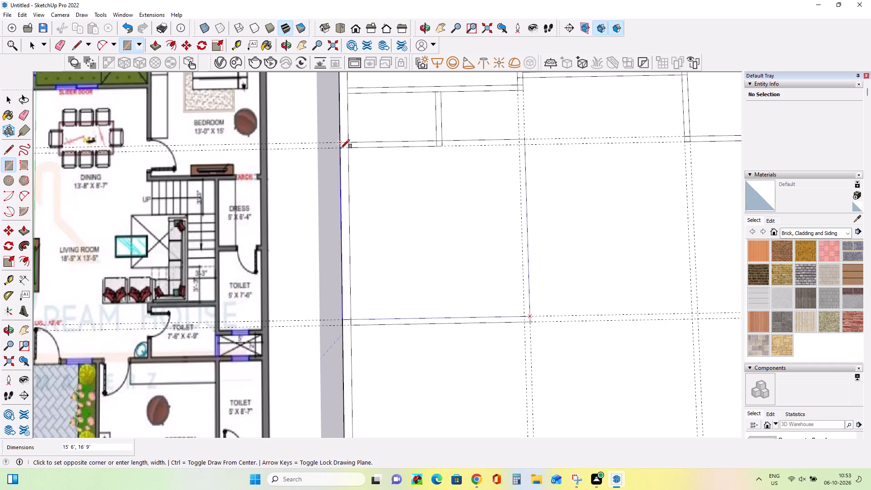
left_click(348, 149)
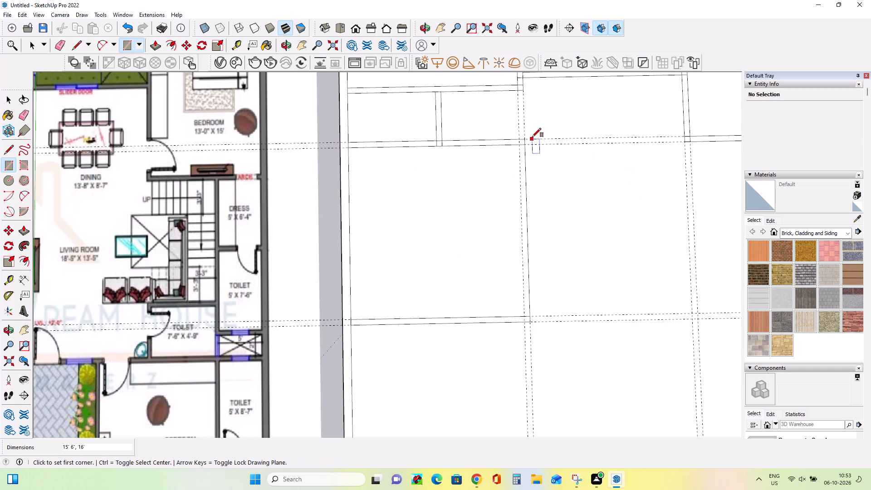
left_click(527, 138)
left_click(523, 325)
Examine the sit-out, puja room and parking areas with their labelled sizes on the floor plan image.
scroll(487, 335, "down", 9)
scroll(491, 369, "up", 3)
scroll(491, 369, "down", 4)
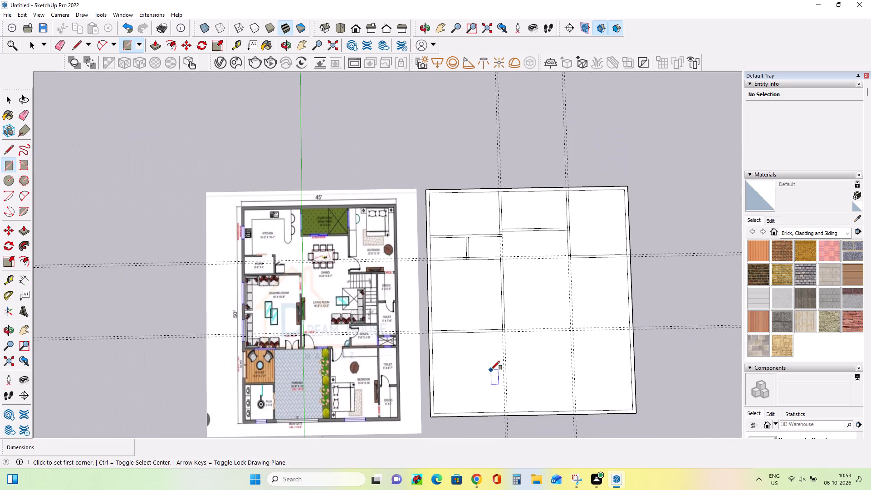
left_click(25, 326)
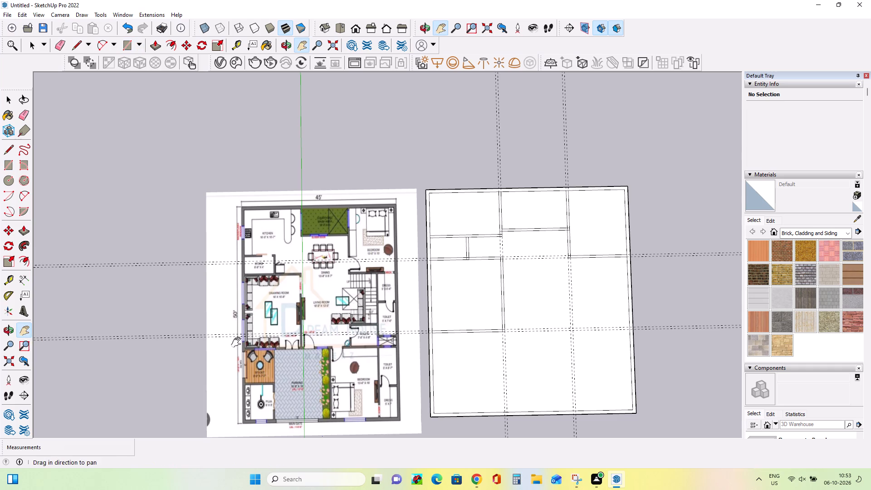
left_click_drag(238, 343, 214, 274)
scroll(306, 254, "up", 3)
scroll(284, 288, "up", 4)
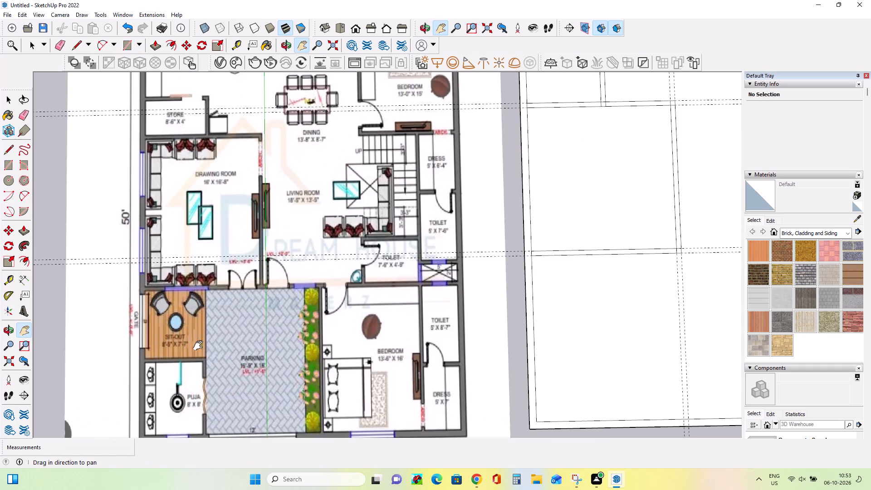
scroll(196, 346, "up", 7)
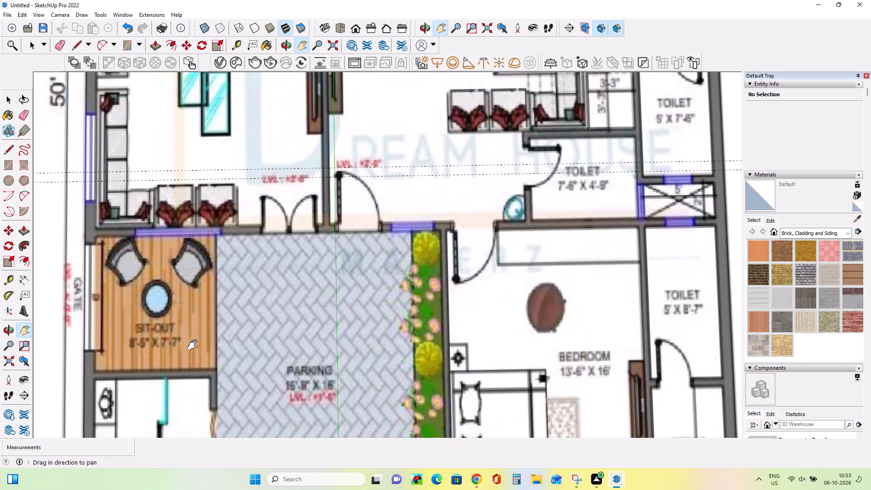
scroll(195, 345, "down", 1)
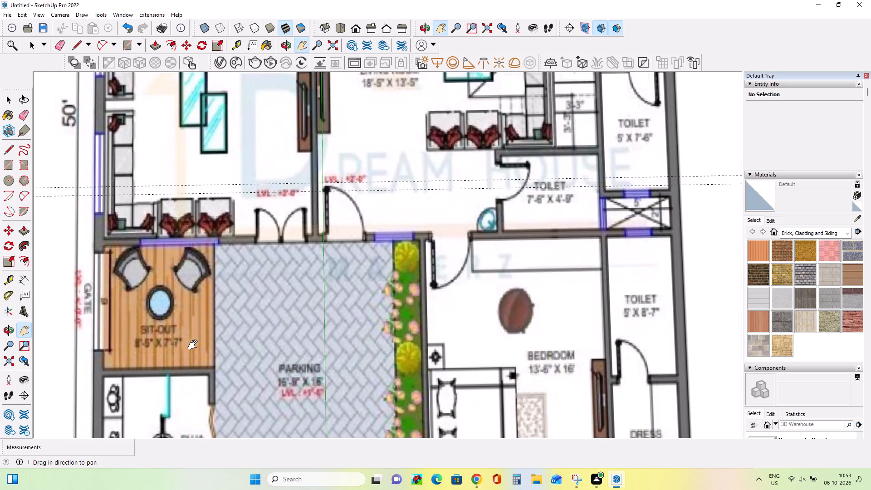
scroll(195, 345, "down", 14)
scroll(197, 387, "up", 3)
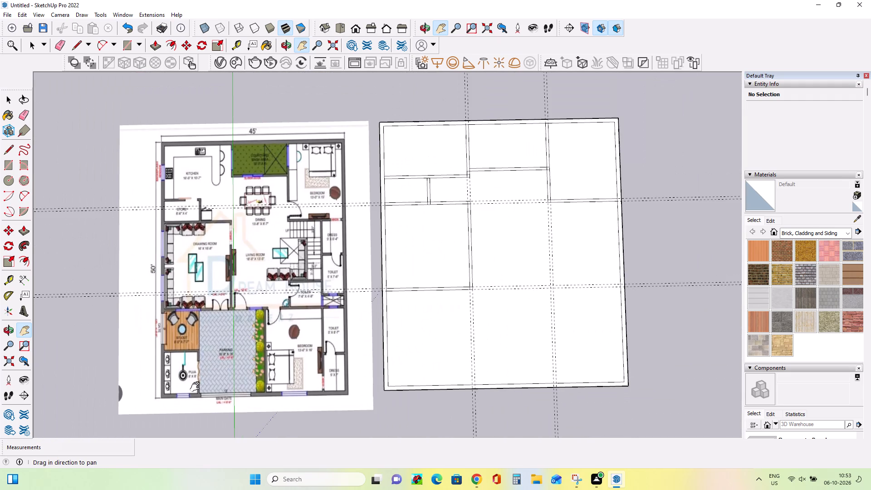
scroll(197, 387, "up", 11)
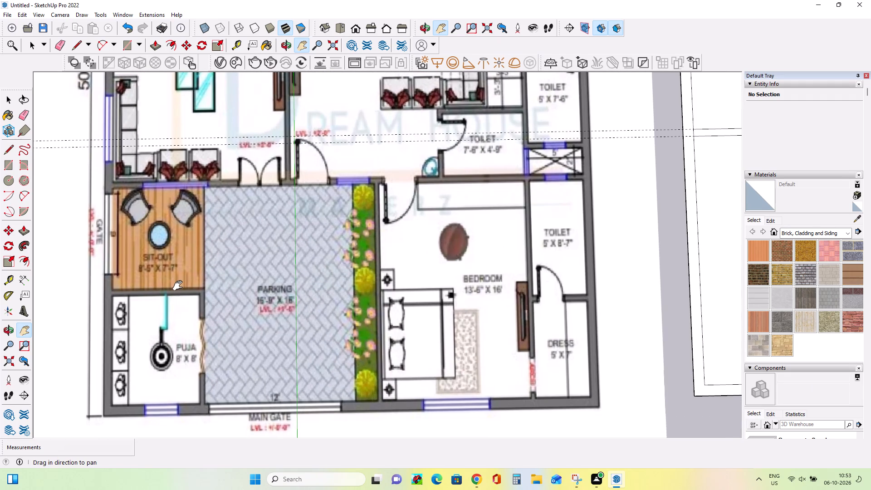
scroll(180, 286, "down", 13)
scroll(156, 301, "up", 4)
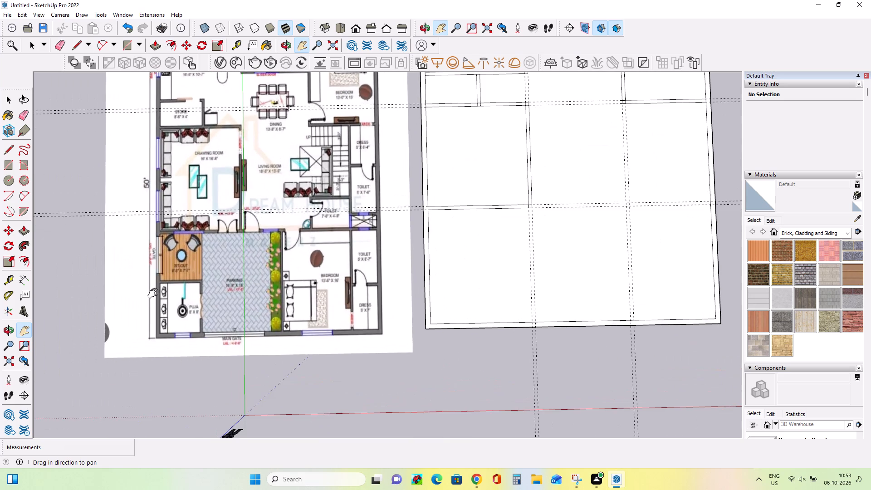
scroll(157, 286, "down", 8)
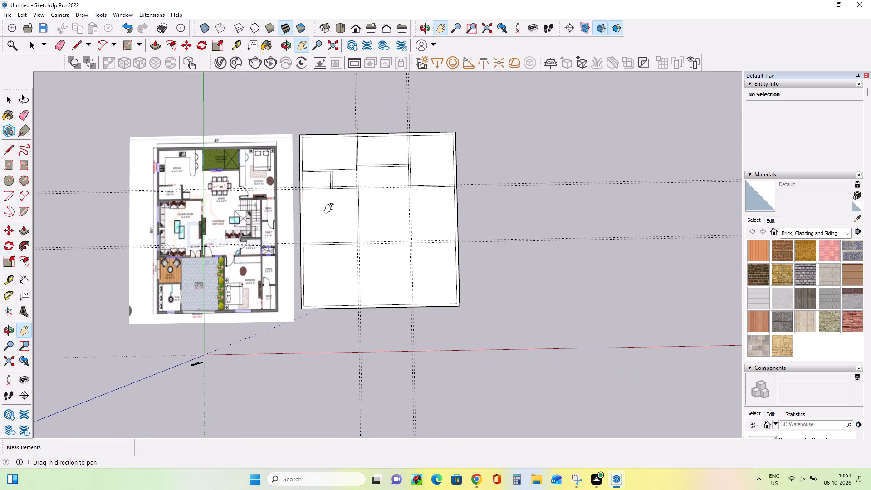
scroll(136, 272, "up", 3)
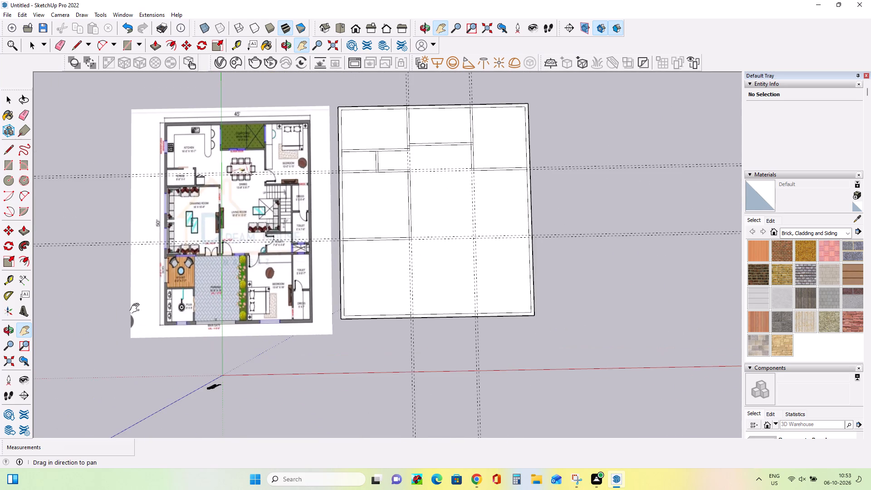
scroll(138, 312, "up", 10)
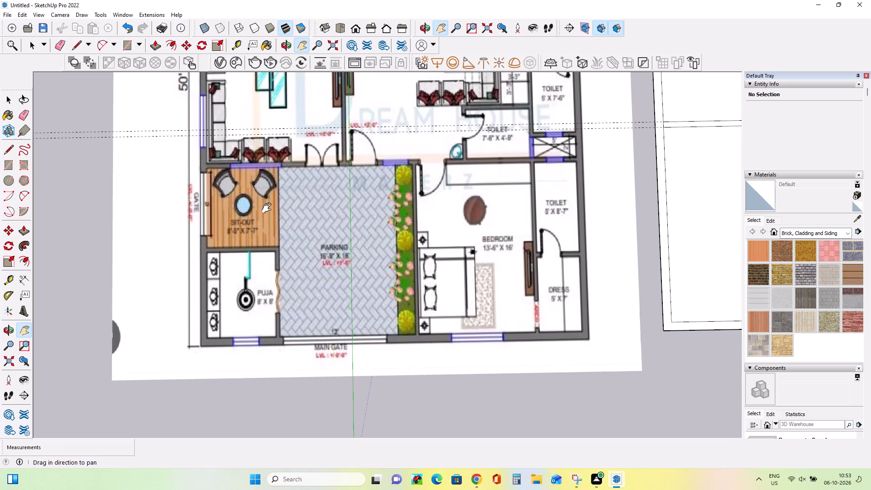
scroll(254, 235, "up", 8)
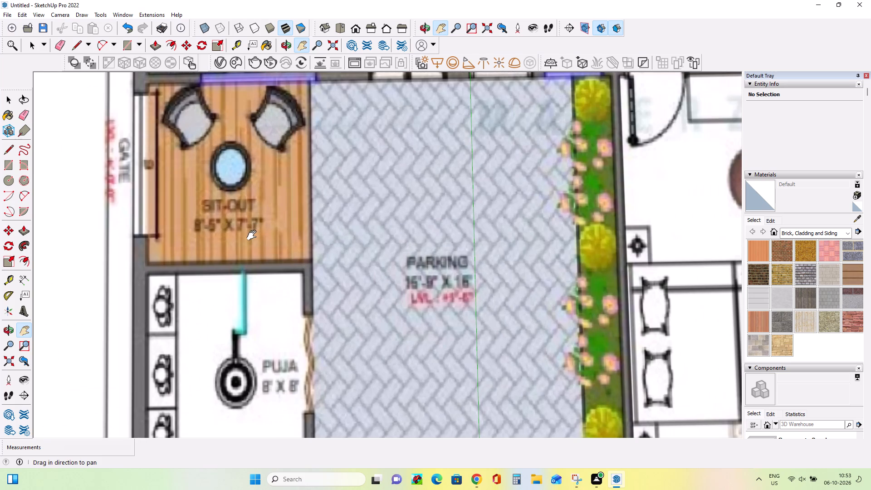
Place a guide 8'5" in from the inner face of the sit-out's outer side wall, marking the parking-side wall.
scroll(254, 235, "down", 4)
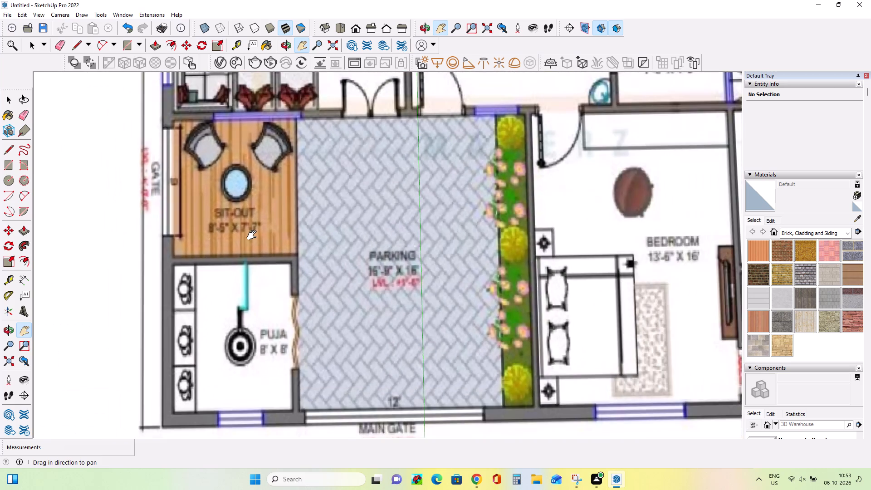
scroll(254, 235, "down", 13)
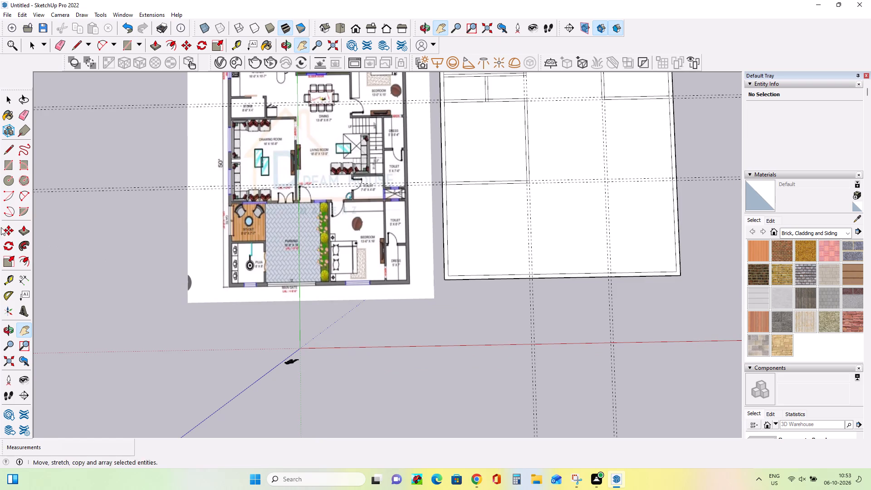
left_click(7, 282)
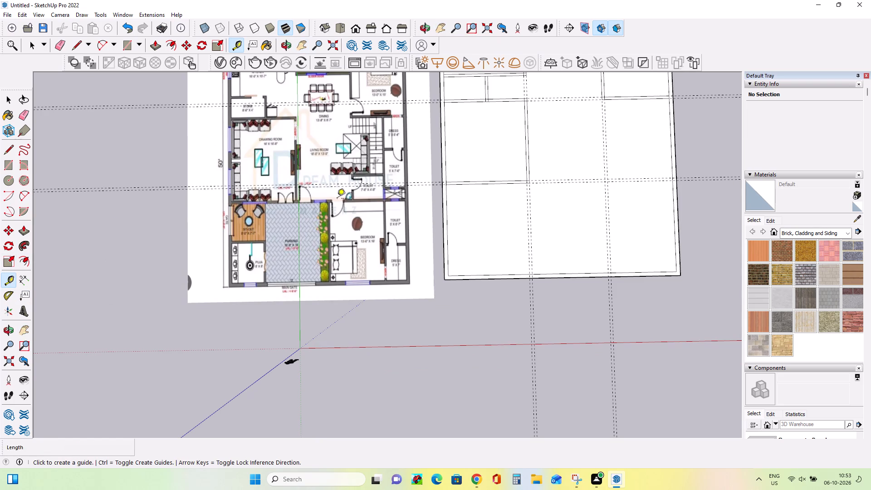
left_click(446, 214)
type("8'5\"")
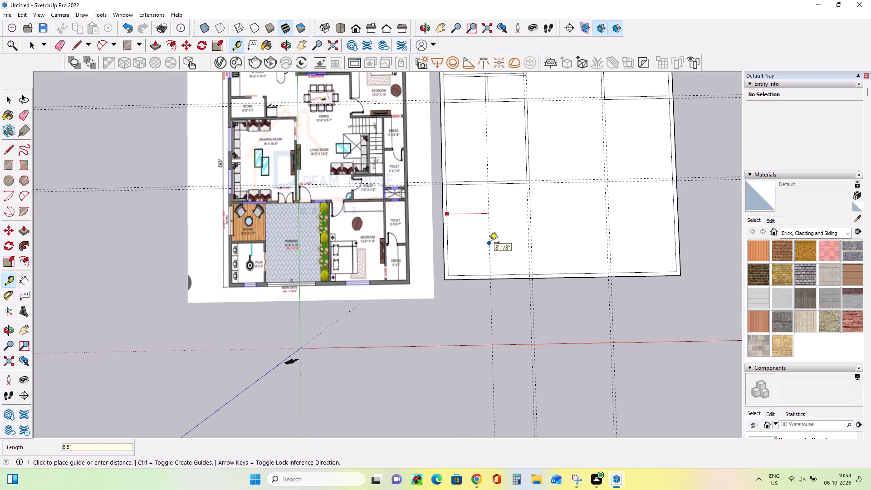
key("Return")
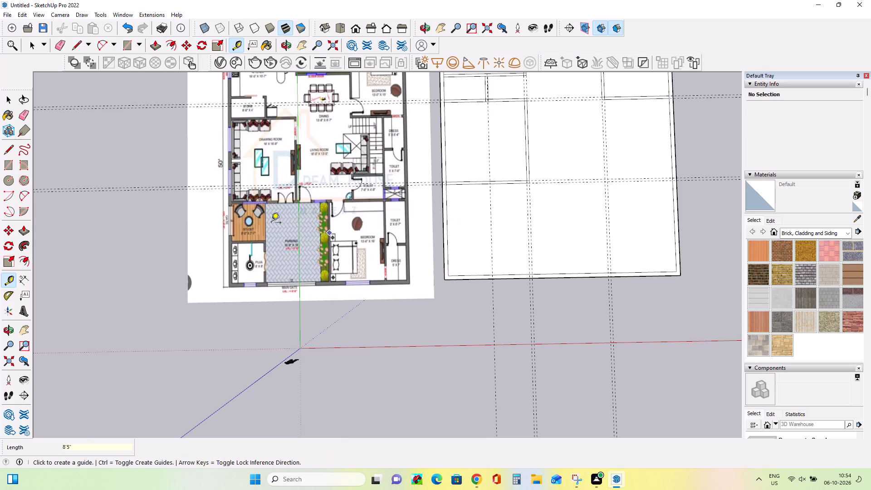
Add a parallel guide 6" from the sit-out's parking-side guide, toward the sit-out, for the wall thickness.
scroll(271, 223, "up", 13)
scroll(243, 234, "down", 3)
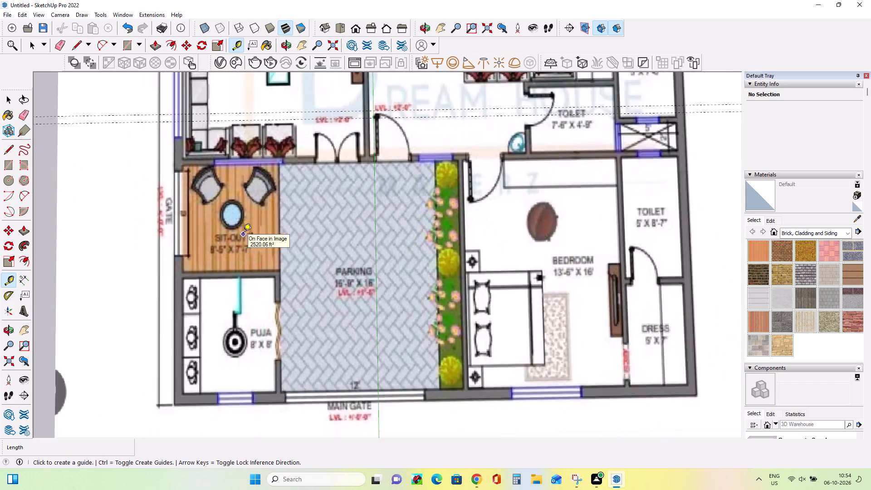
scroll(243, 234, "down", 8)
left_click(568, 225)
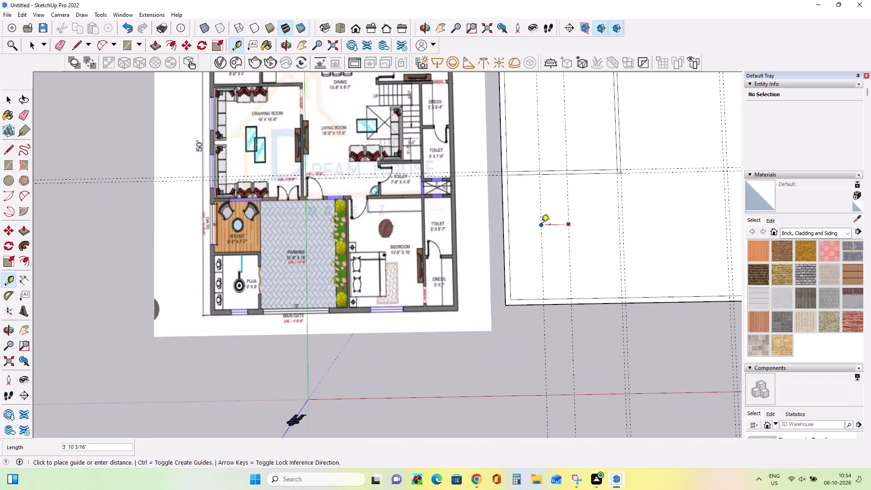
type("6\"")
key("Return")
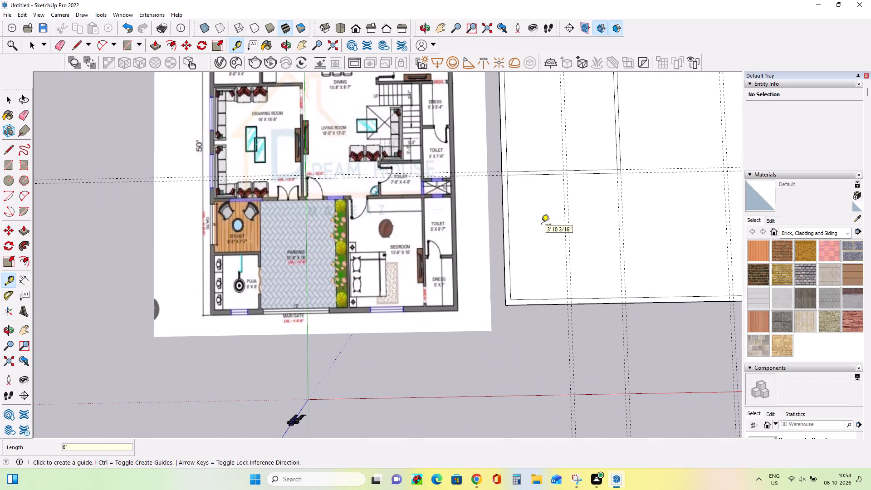
Place a guide 7'5" forward of the drawing room's front wall and a parallel guide 6" behind it, marking the sit-out/puja wall.
left_click(546, 172)
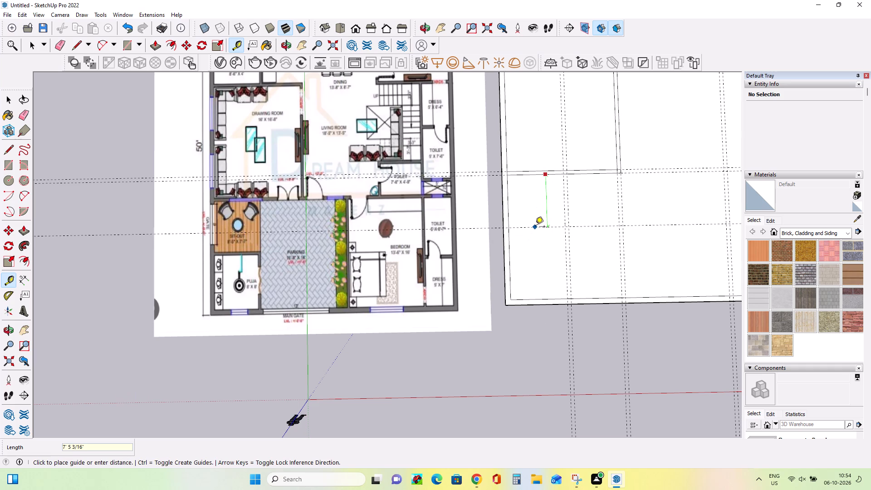
type("7'5\"")
key("Return")
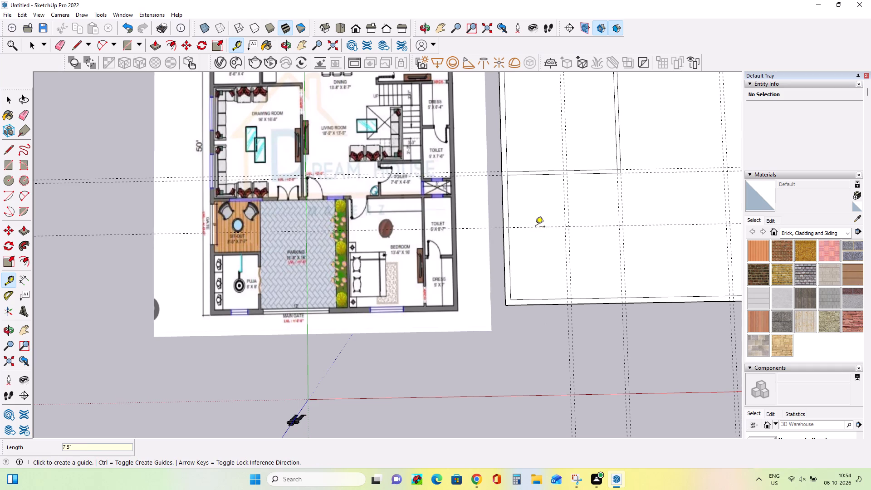
scroll(566, 225, "up", 3)
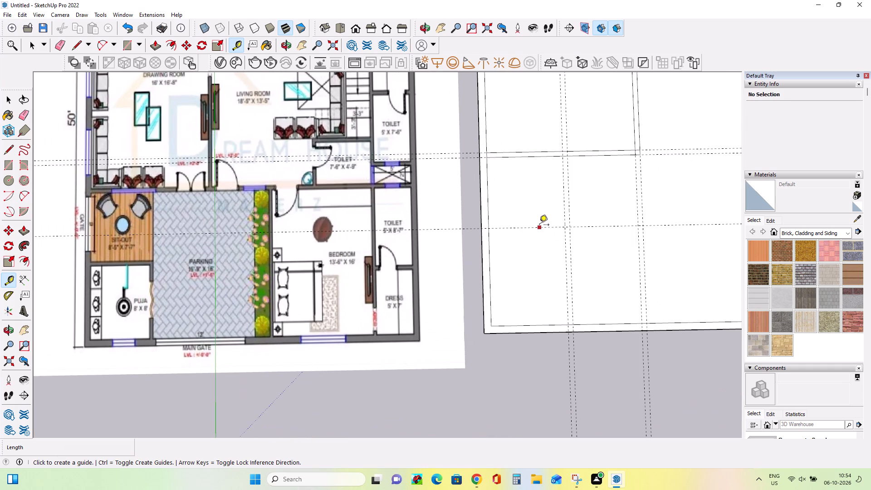
left_click(539, 226)
type("6\"")
key("Return")
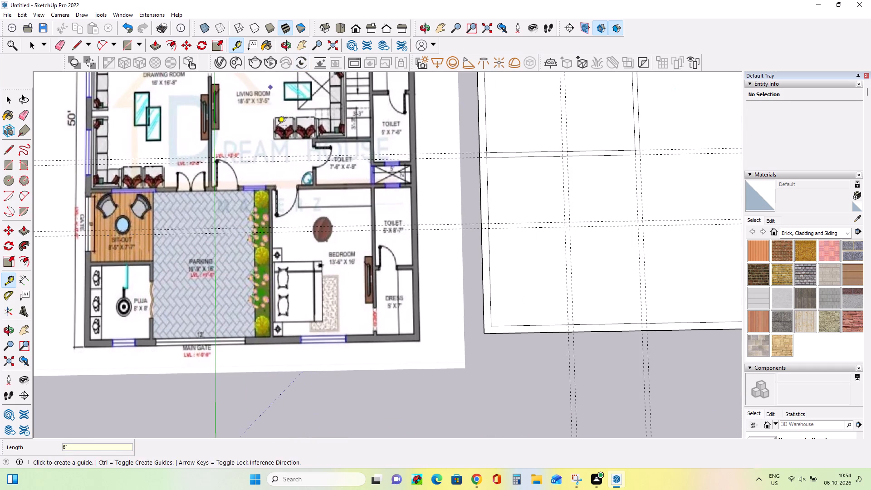
Draw 7'11" by 8'5", 6'11" by 8'5" and 6" by 7'11" rectangles on the guides, forming the sit-out's walls.
left_click(10, 162)
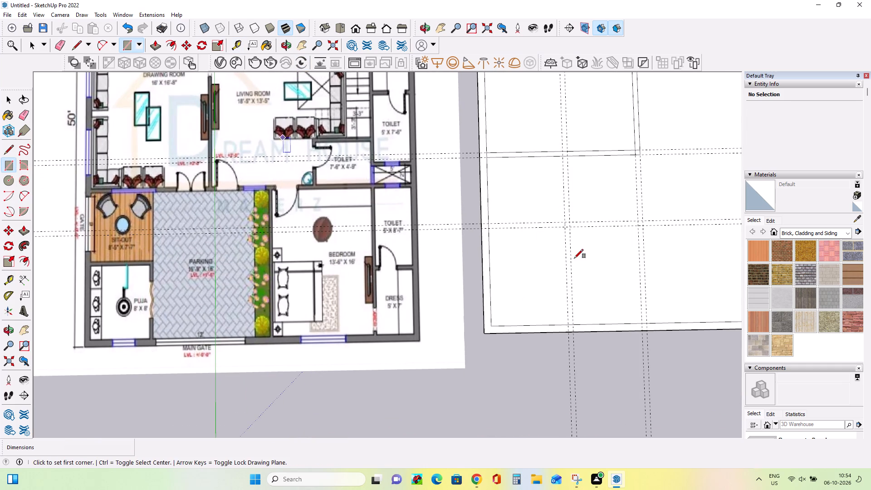
scroll(528, 210, "up", 4)
left_click(468, 237)
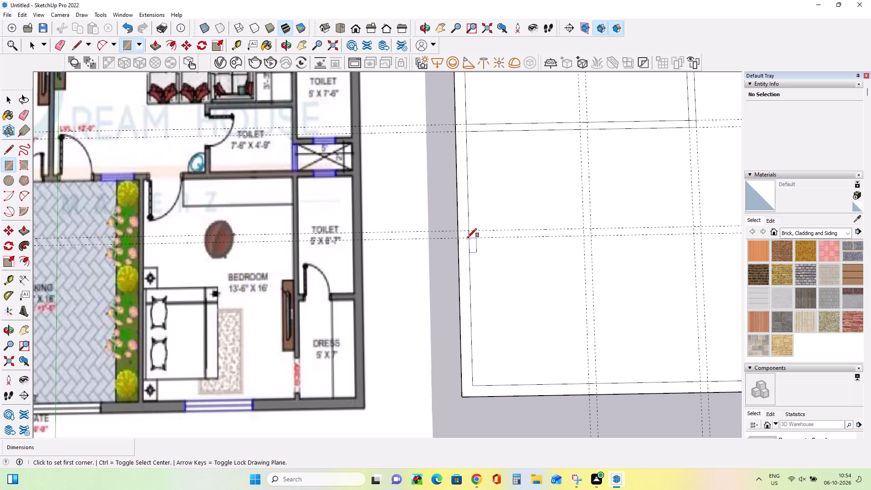
left_click(589, 124)
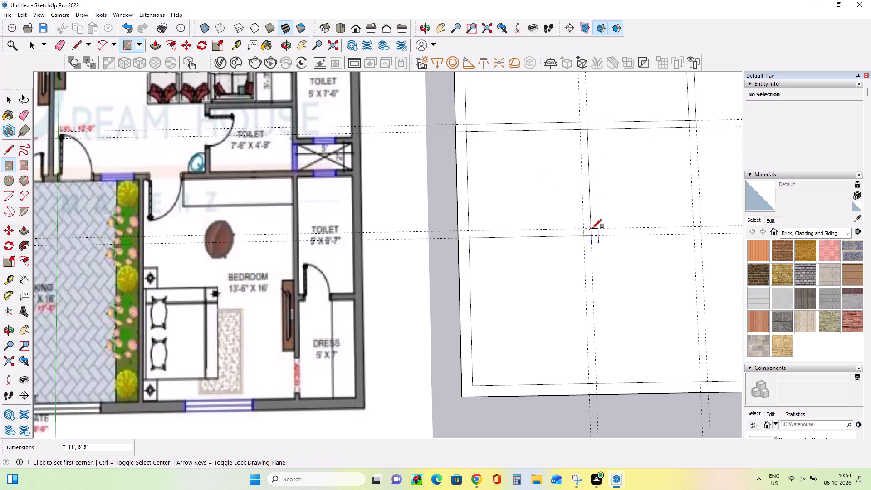
left_click(592, 228)
left_click(470, 130)
scroll(487, 230, "down", 9)
scroll(533, 292, "up", 3)
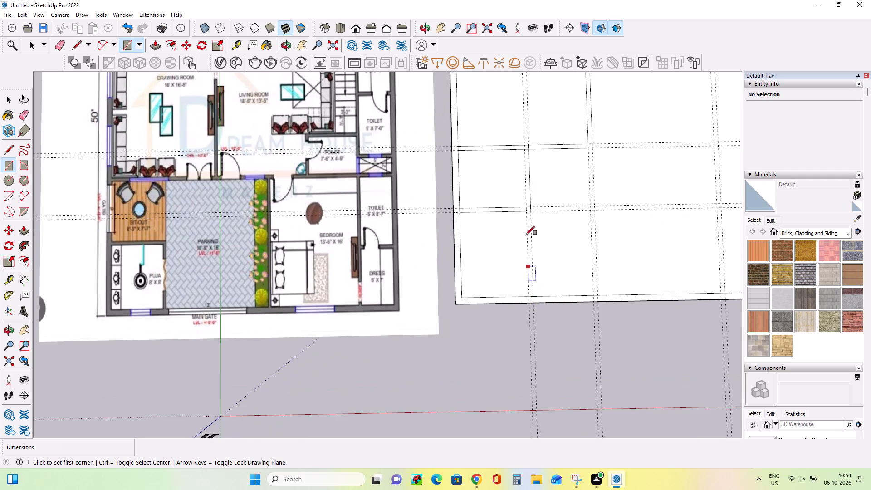
scroll(527, 206, "up", 4)
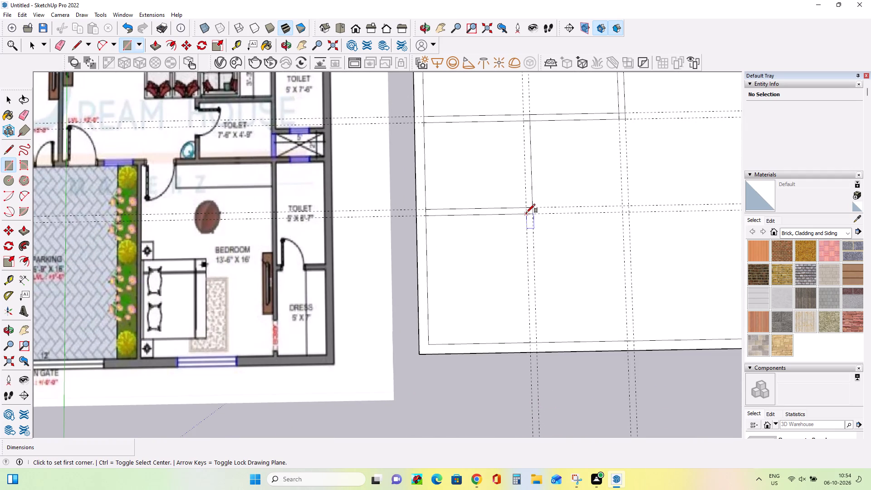
left_click(526, 213)
left_click(530, 116)
Draw two rectangles from the sit-out/puja wall's guide intersections to the outline's inner front corner, forming the puja room's side wall.
left_click(532, 215)
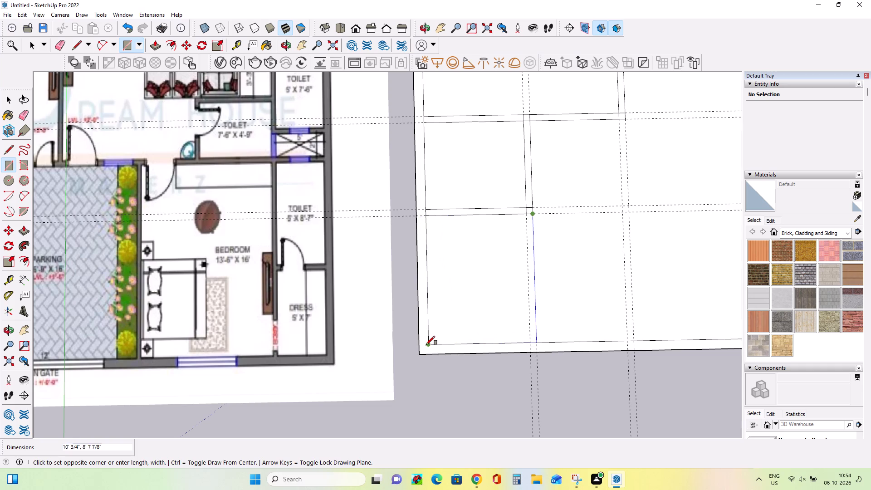
left_click(426, 345)
scroll(530, 217, "up", 2)
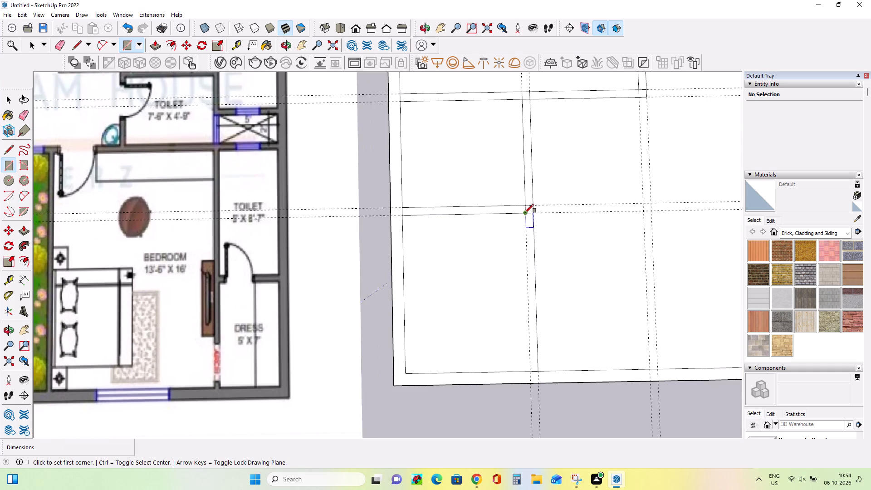
left_click(525, 213)
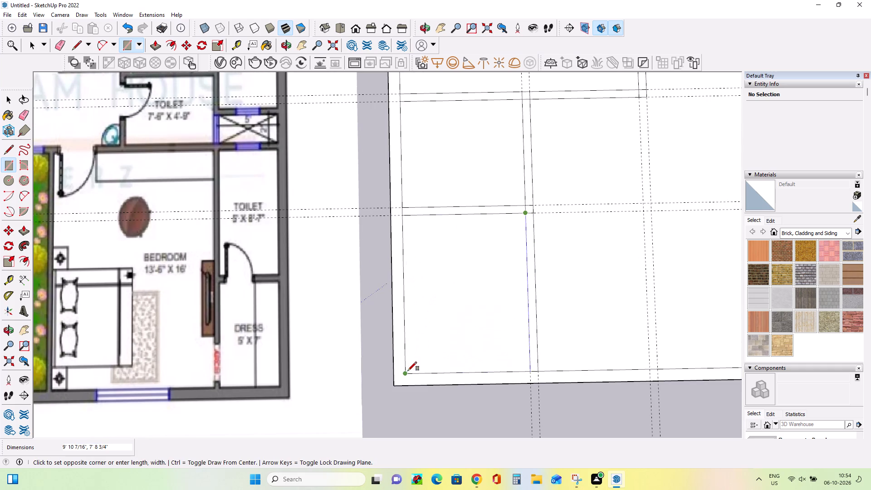
left_click(406, 372)
Examine the living room, staircase, dress and toilet areas with their labelled sizes on the floor plan image.
scroll(474, 292, "down", 15)
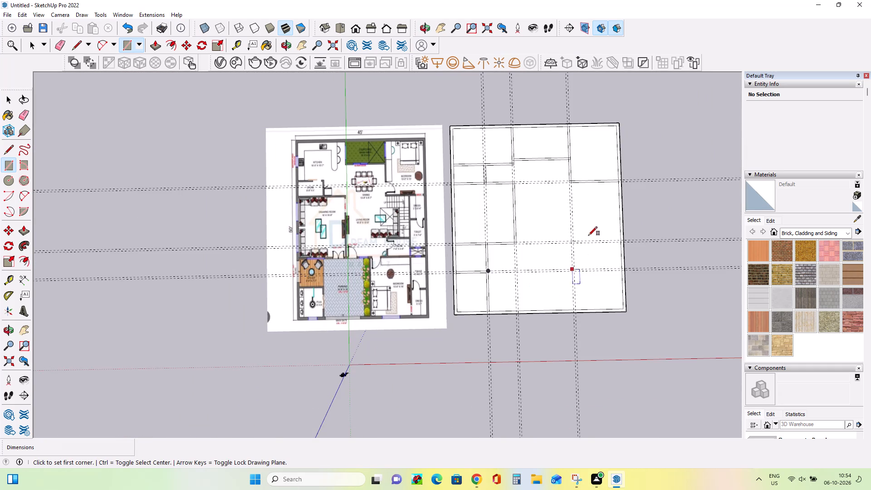
scroll(583, 219, "up", 5)
scroll(556, 238, "down", 2)
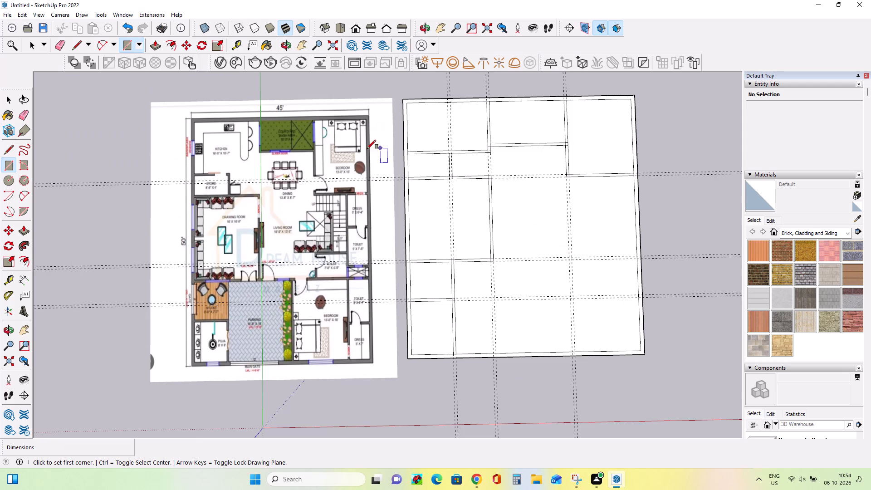
scroll(360, 151, "up", 3)
scroll(322, 269, "up", 6)
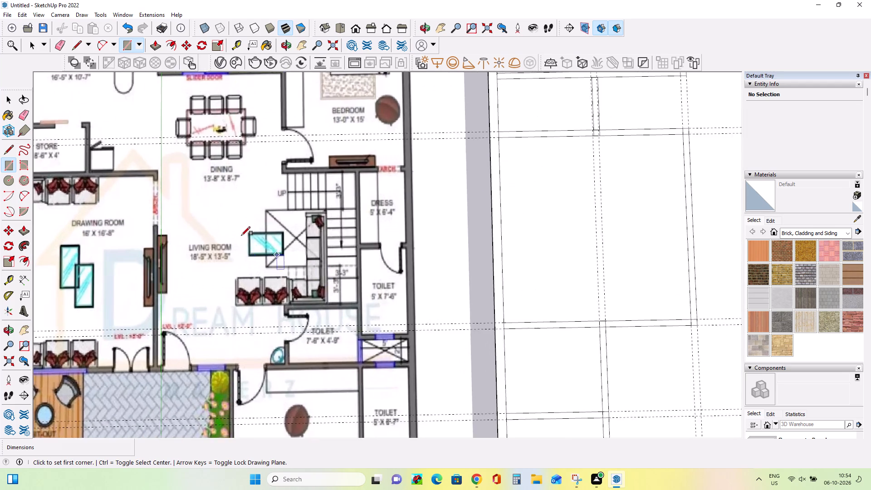
scroll(241, 235, "up", 1)
scroll(259, 179, "down", 4)
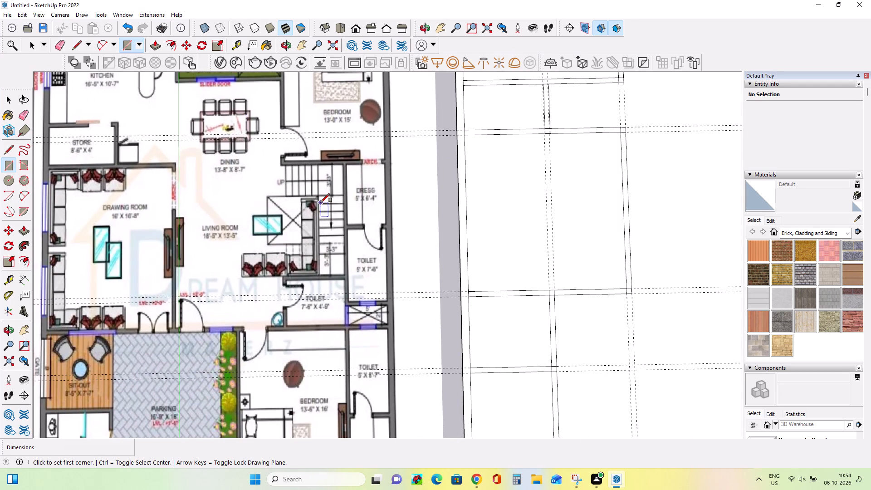
scroll(387, 211, "up", 1)
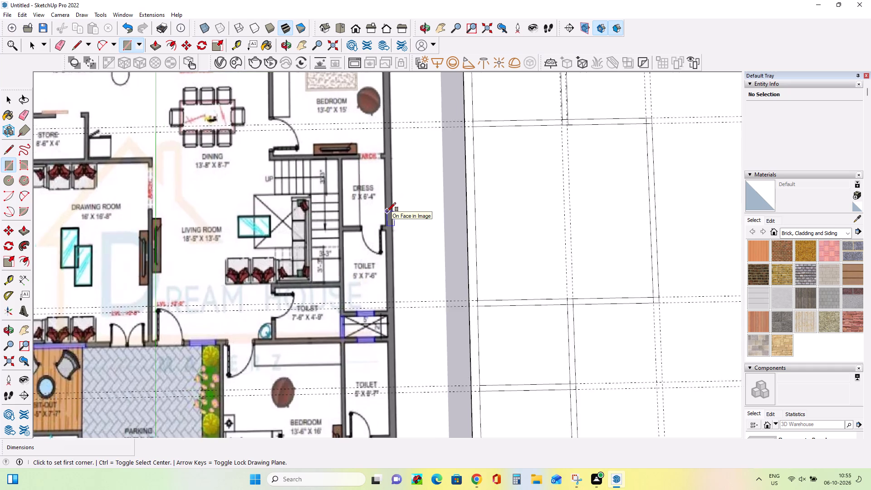
scroll(387, 211, "up", 3)
scroll(346, 213, "down", 10)
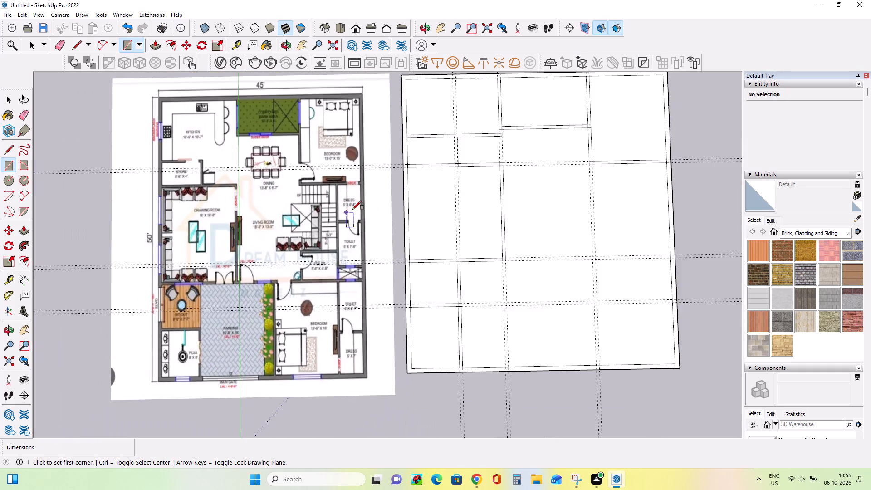
scroll(353, 209, "up", 12)
scroll(353, 209, "down", 4)
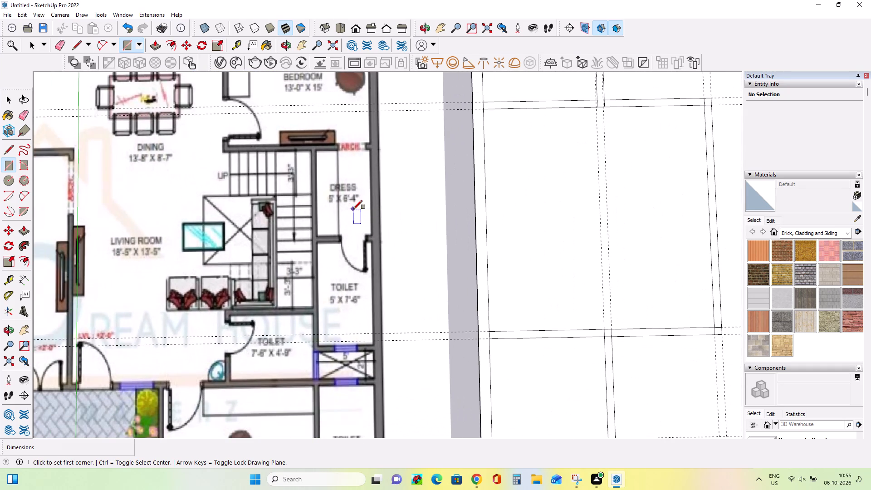
scroll(353, 209, "down", 14)
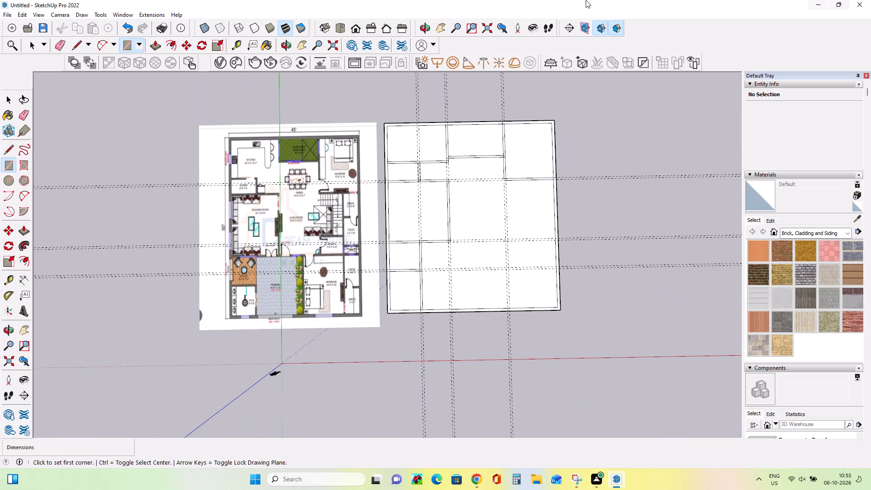
Place a guide 5' inward from the inner face of the outer wall alongside the dress and toilet.
left_click(10, 276)
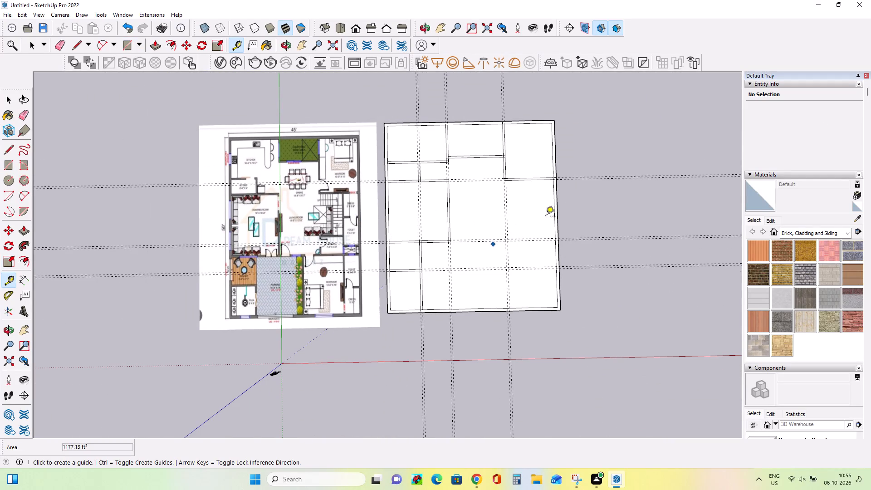
left_click(557, 206)
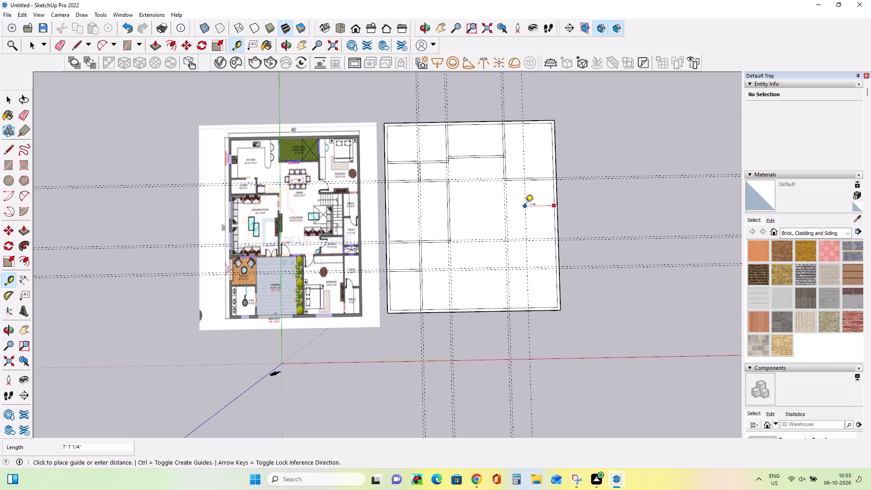
scroll(379, 214, "up", 12)
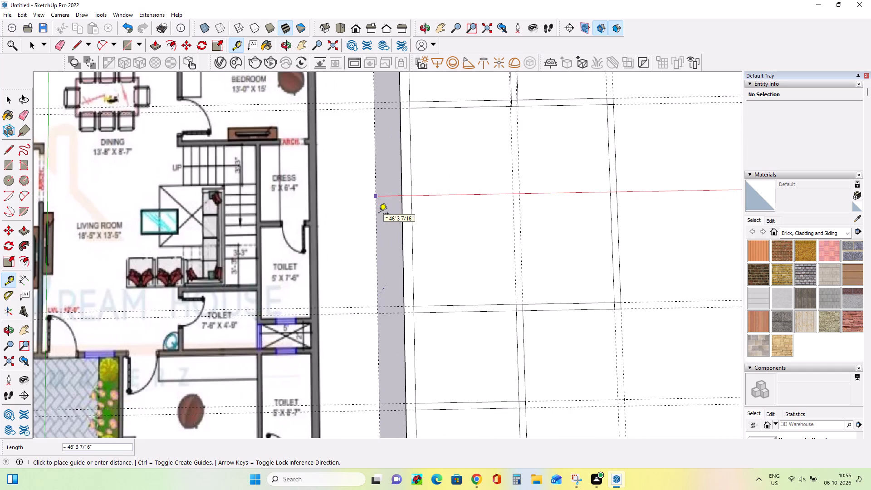
scroll(379, 214, "down", 13)
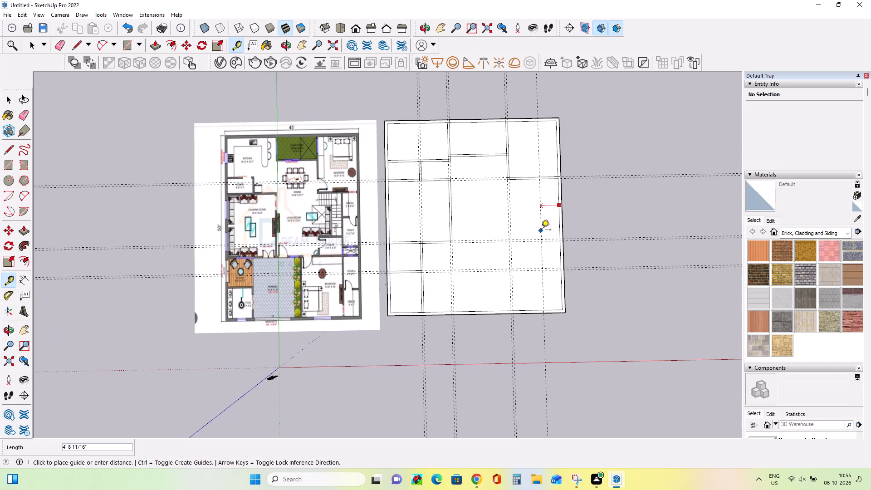
type("5'")
key("Return")
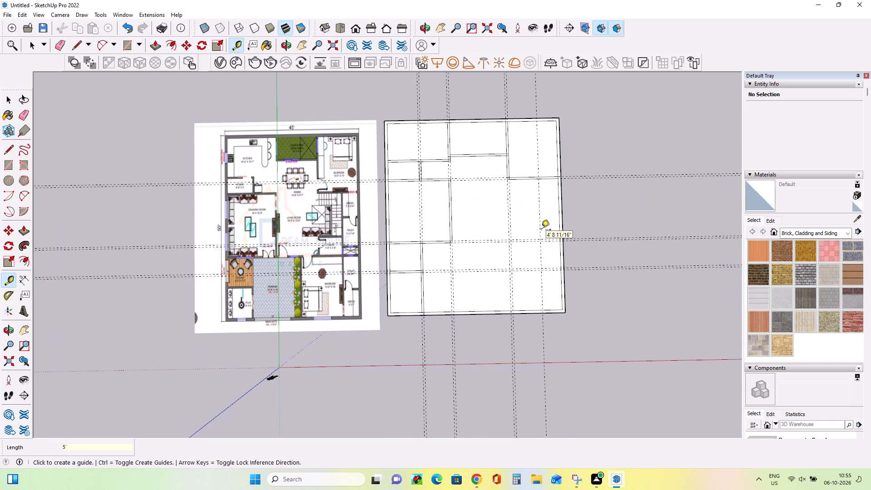
Place a guide 6" from the 5' guide beside the dress and toilet, offset toward the outer wall.
scroll(541, 230, "up", 8)
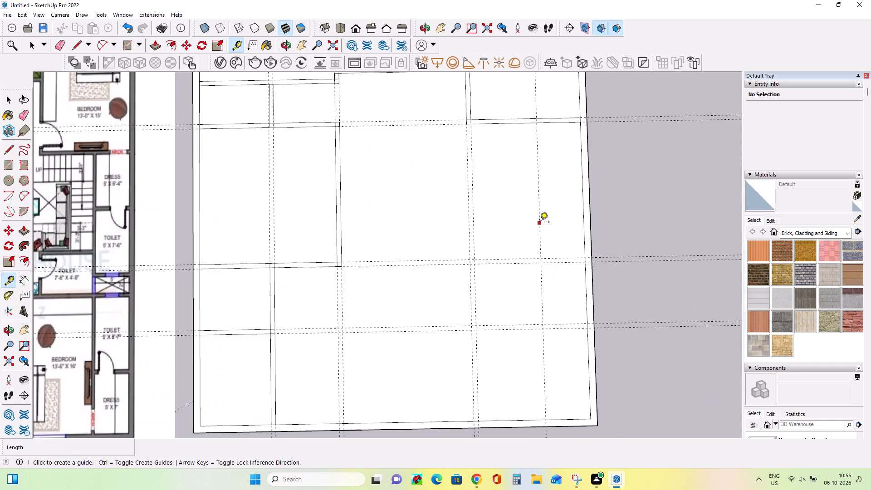
left_click(540, 222)
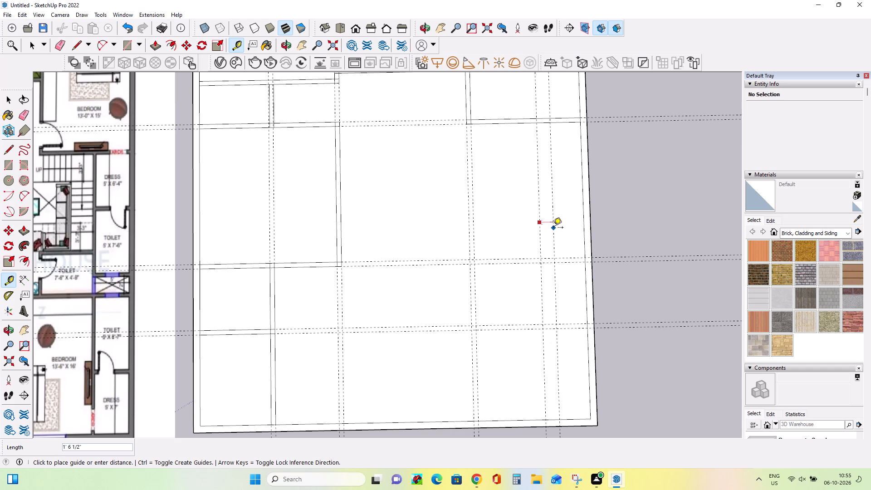
key("6")
key("shift+quotedbl")
key("Return")
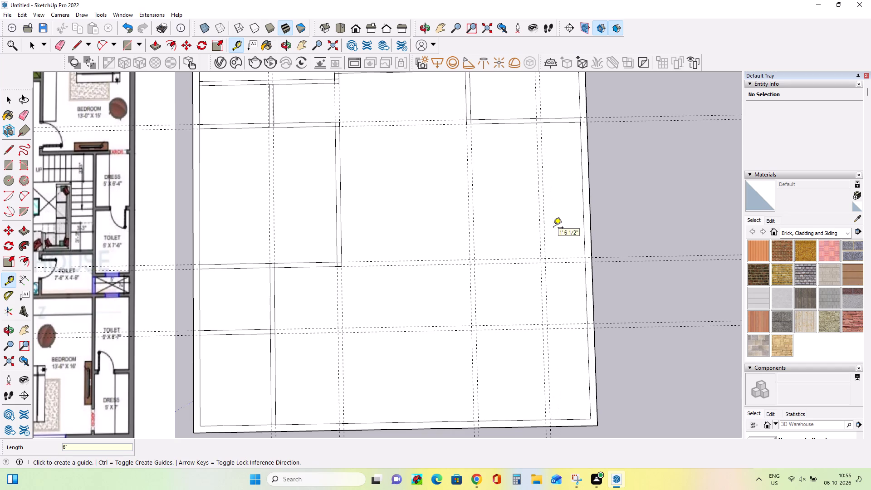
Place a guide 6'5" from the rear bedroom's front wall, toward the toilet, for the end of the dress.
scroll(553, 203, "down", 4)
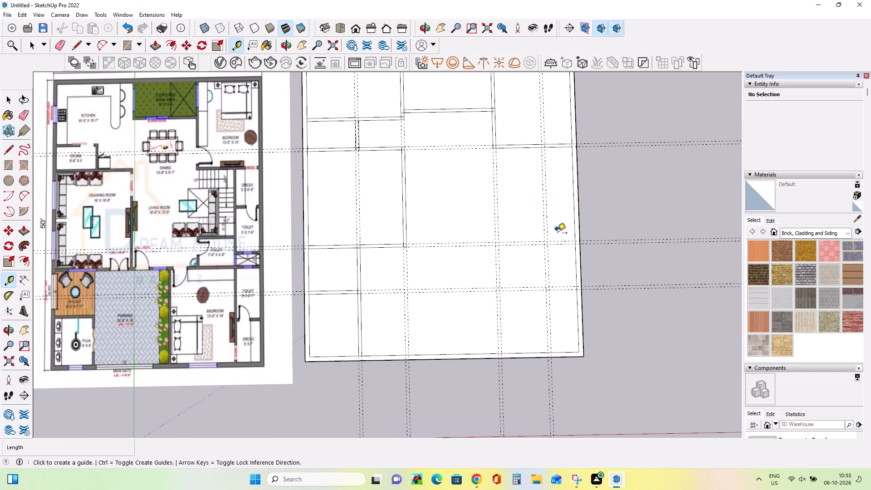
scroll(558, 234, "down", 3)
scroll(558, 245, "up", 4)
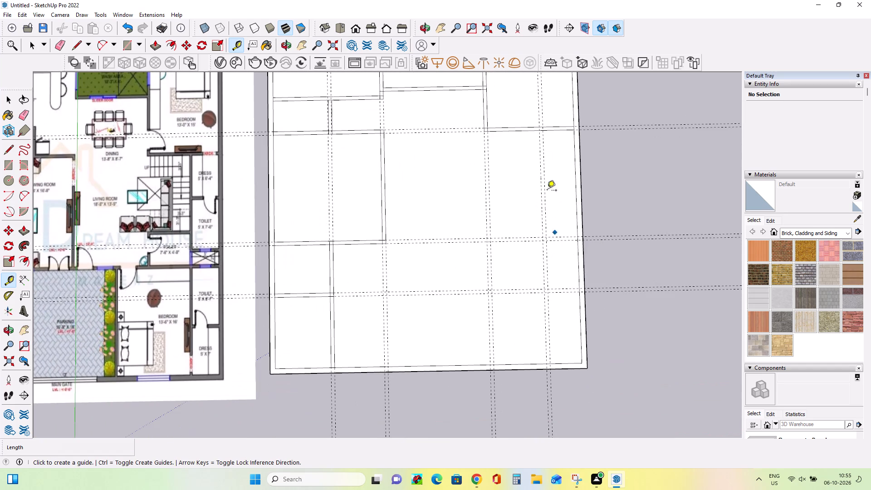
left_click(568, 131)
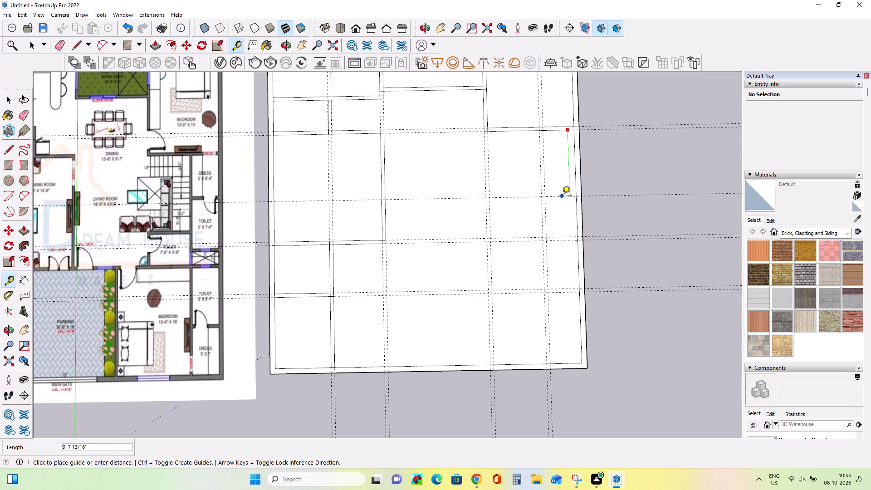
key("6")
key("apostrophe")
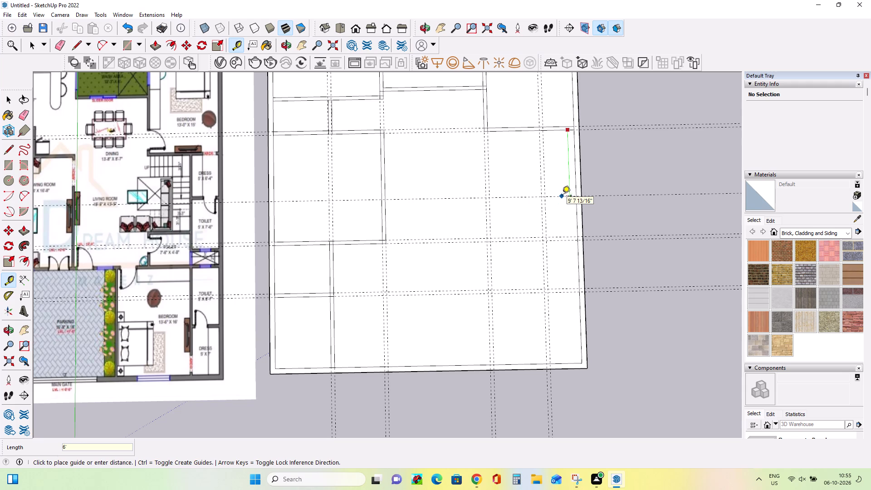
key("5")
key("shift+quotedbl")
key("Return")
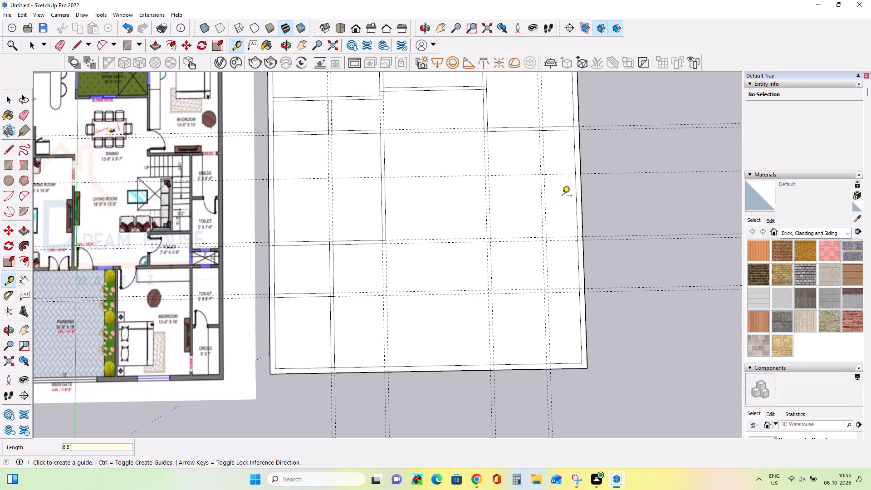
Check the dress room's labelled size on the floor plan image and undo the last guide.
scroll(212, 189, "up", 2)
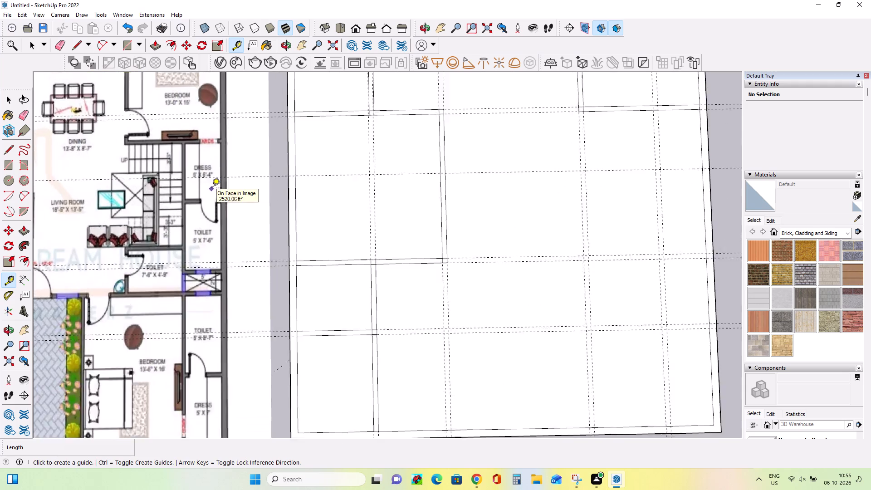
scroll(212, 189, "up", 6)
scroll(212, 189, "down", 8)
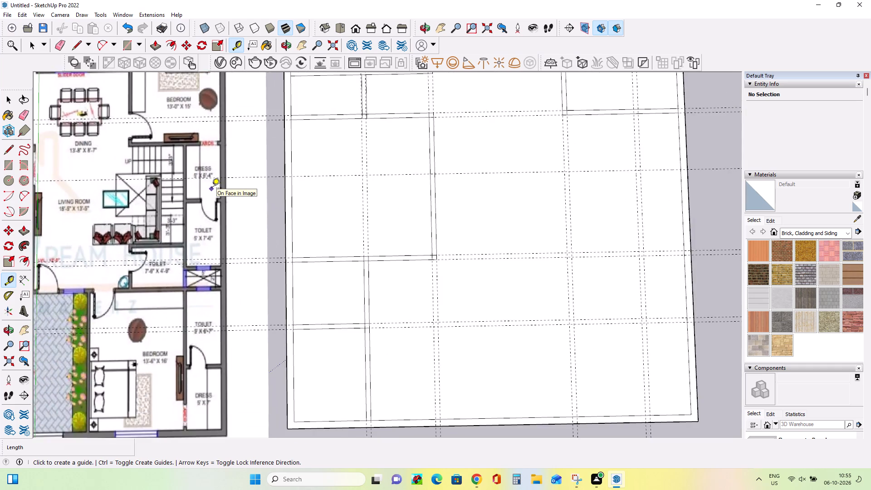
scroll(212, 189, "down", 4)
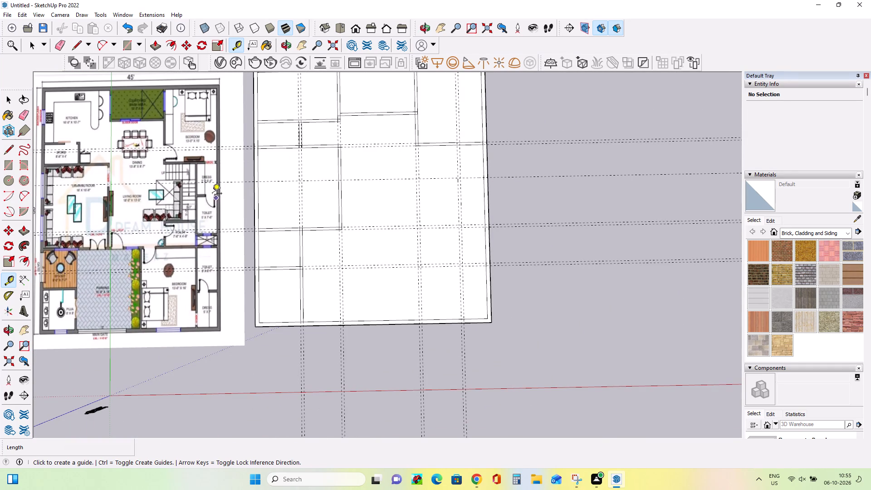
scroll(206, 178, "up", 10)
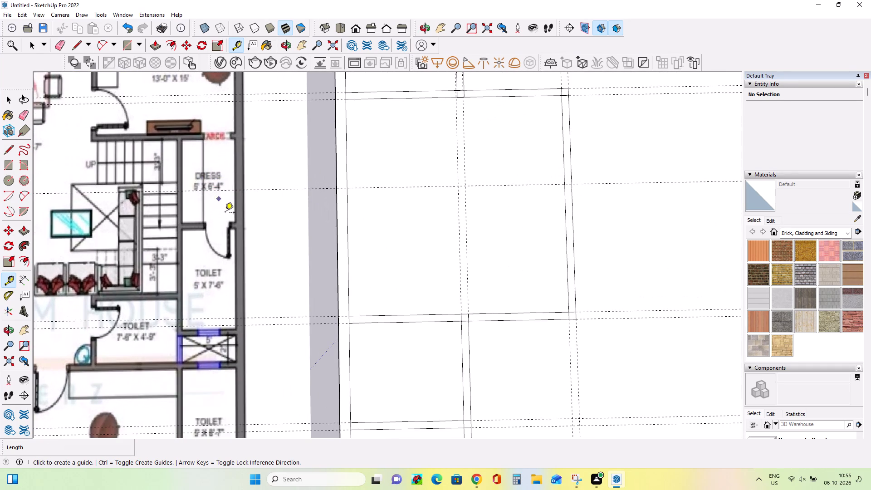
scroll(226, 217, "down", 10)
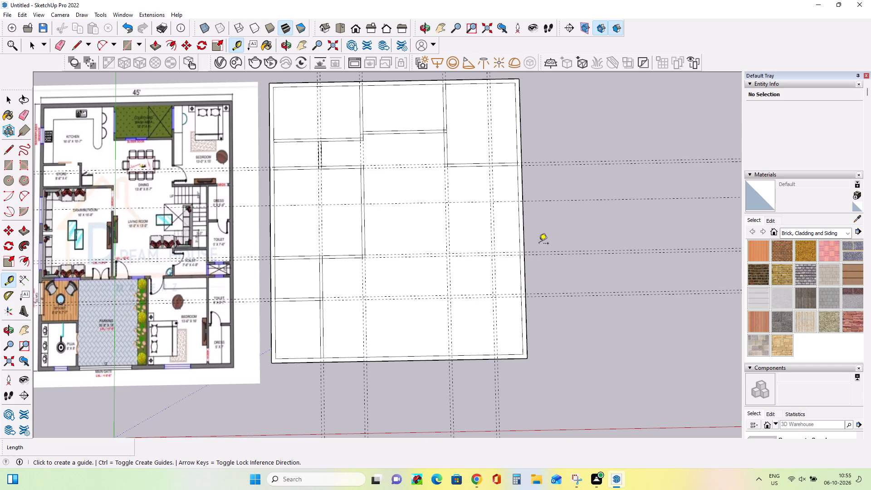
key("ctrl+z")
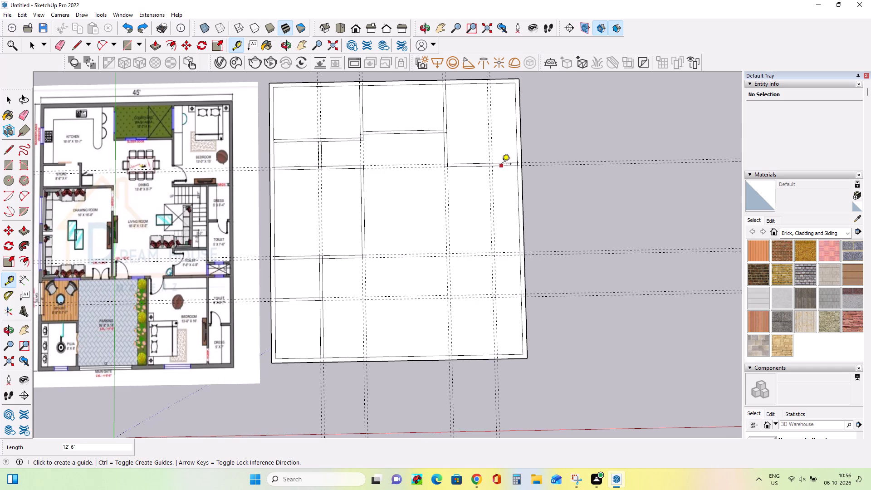
Place a guide 6'4" from the rear bedroom's front wall and another 5" back from it for the dress/toilet wall.
left_click(502, 165)
type("6'4\"")
key("Return")
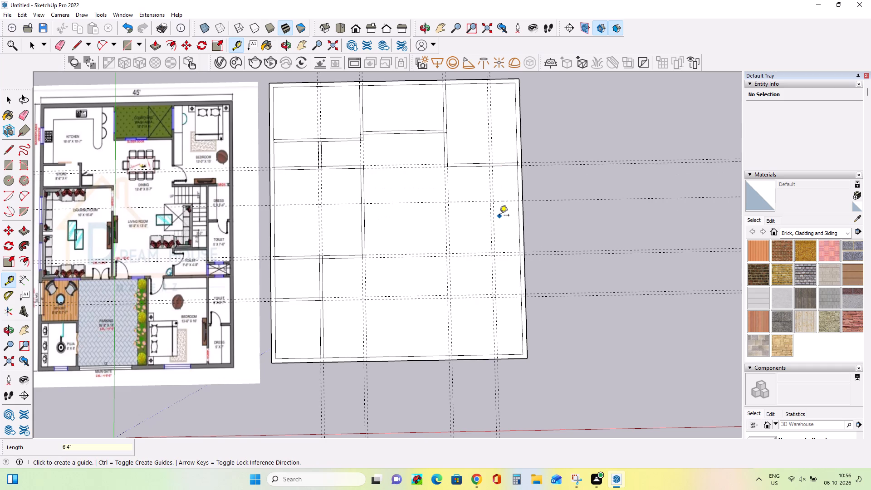
left_click(510, 201)
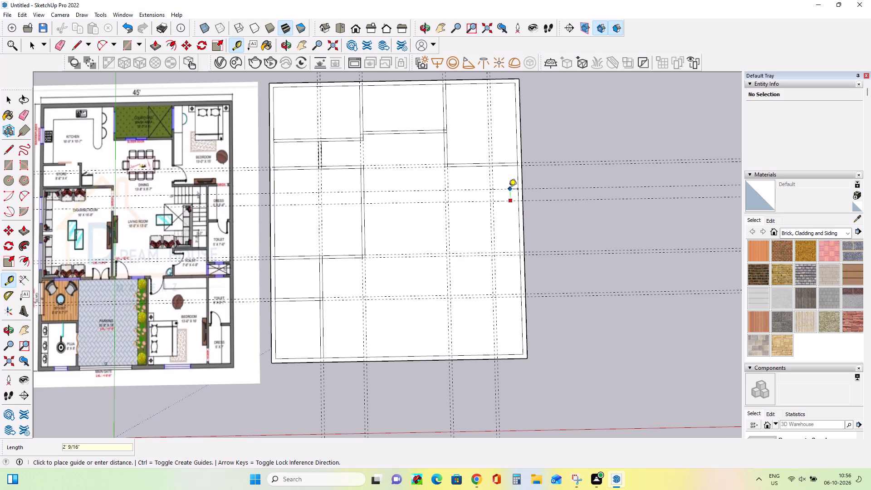
type("5\"")
key("Return")
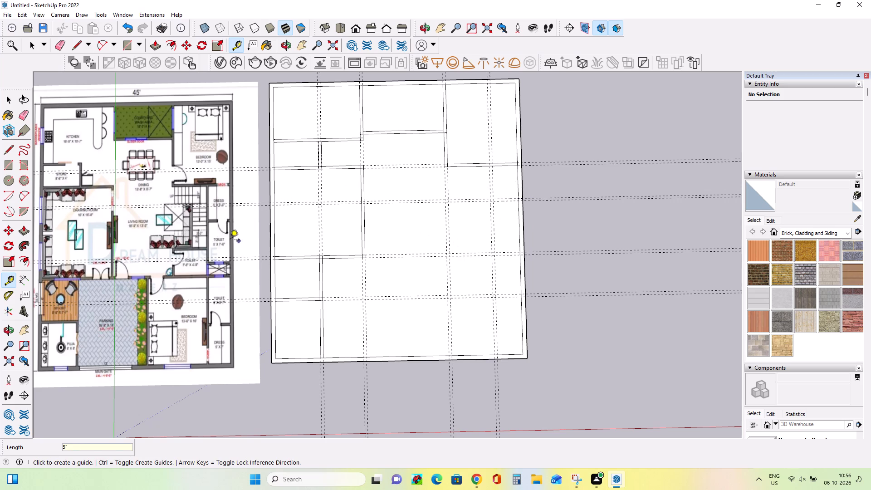
Place a guide 7'5" beyond the 6'4" dress guide for the toilet's far end, and another 6" back toward the dress.
scroll(216, 238, "up", 13)
scroll(254, 274, "down", 3)
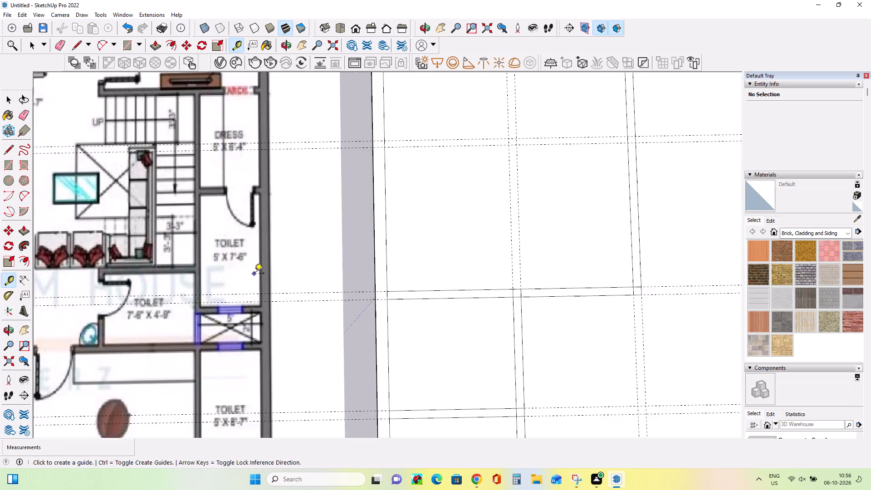
scroll(254, 274, "down", 6)
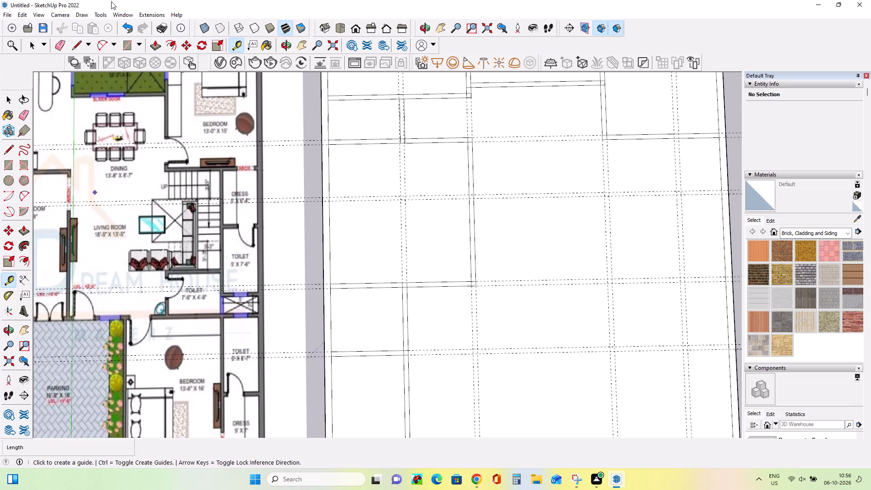
scroll(737, 217, "up", 4)
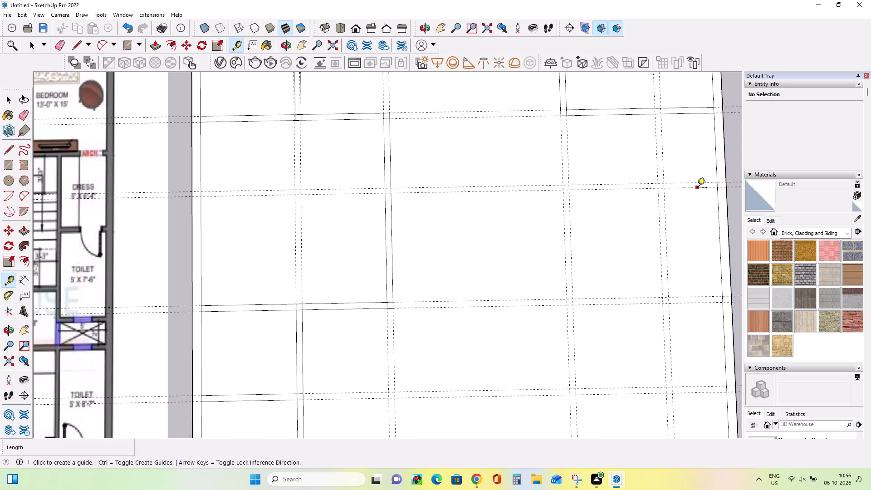
left_click(697, 188)
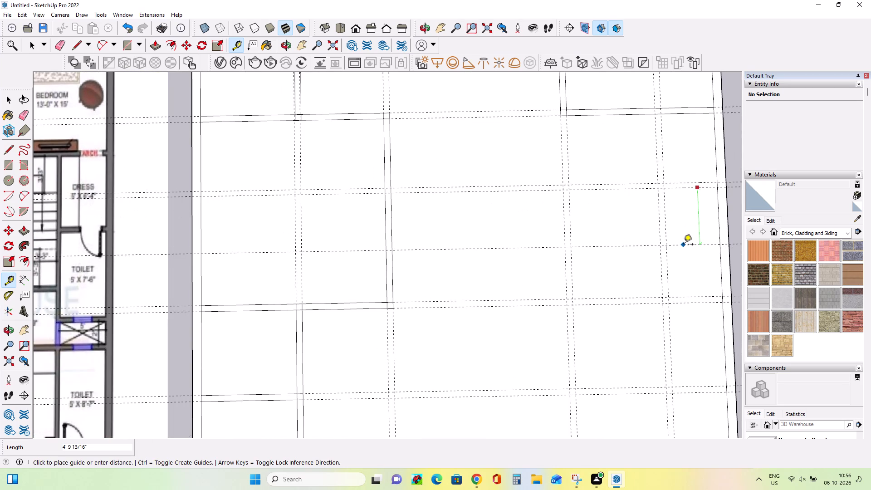
type("7'5\"")
key("Return")
scroll(684, 245, "down", 3)
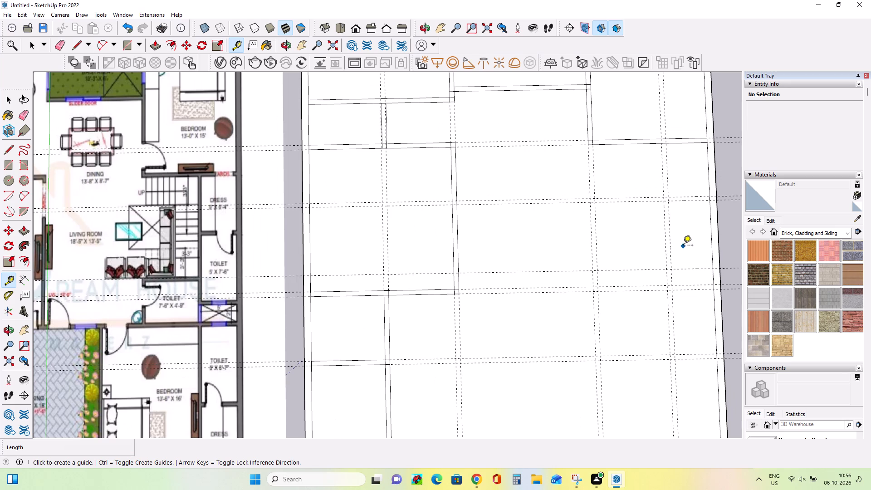
left_click(695, 269)
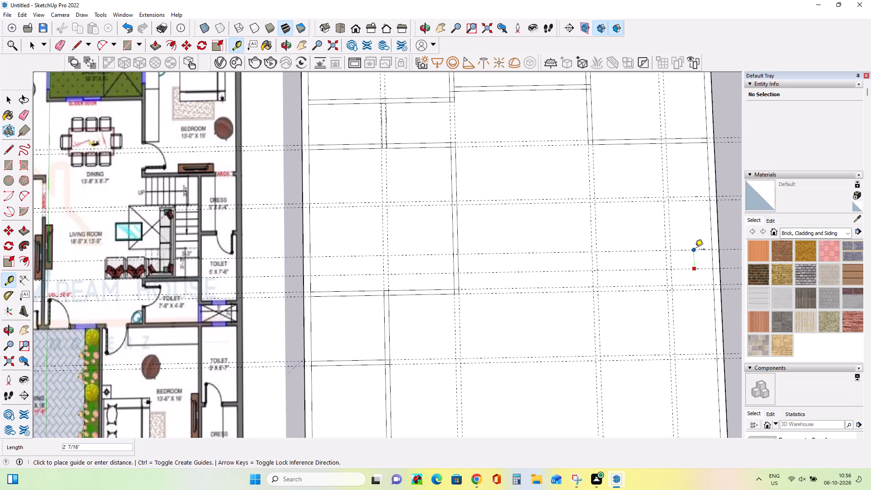
type("6\"")
key("Return")
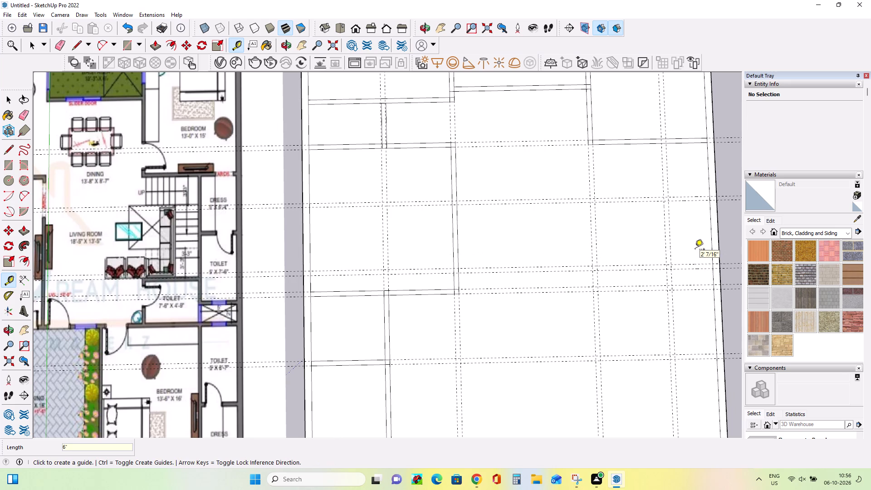
Draw 6'4" by 5', 5'11" by 5' and 6" by 5'11" rectangles on the guides, forming the dress room's walls.
scroll(701, 232, "down", 4)
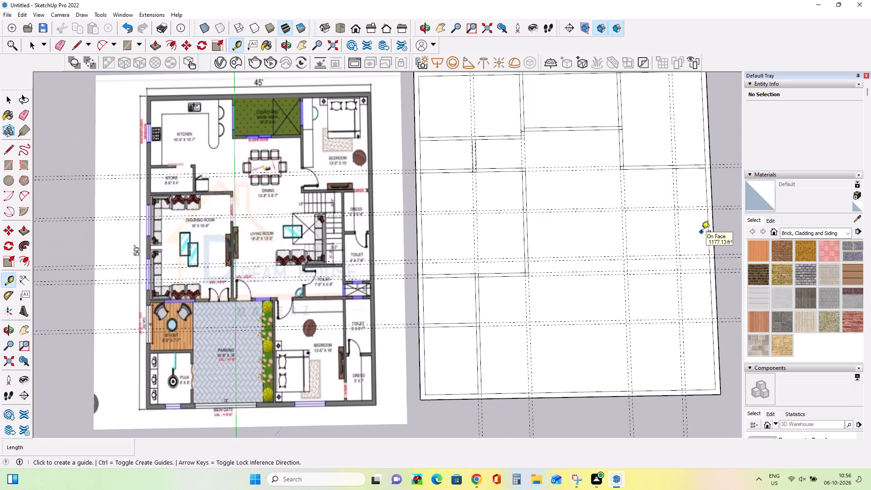
left_click(6, 162)
scroll(708, 199, "up", 3)
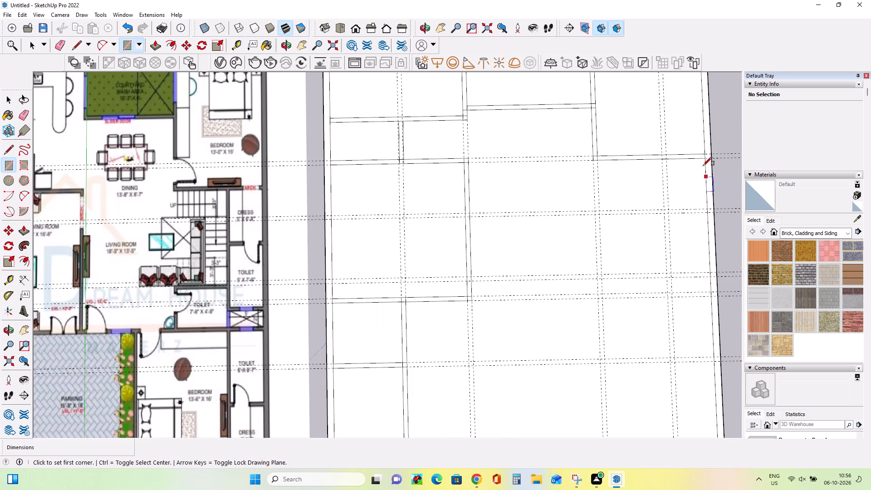
left_click(704, 160)
left_click(665, 214)
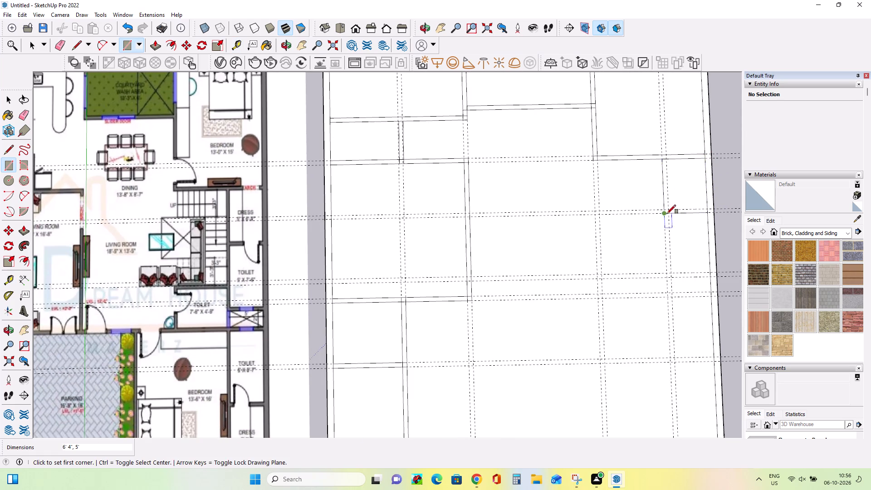
left_click(664, 207)
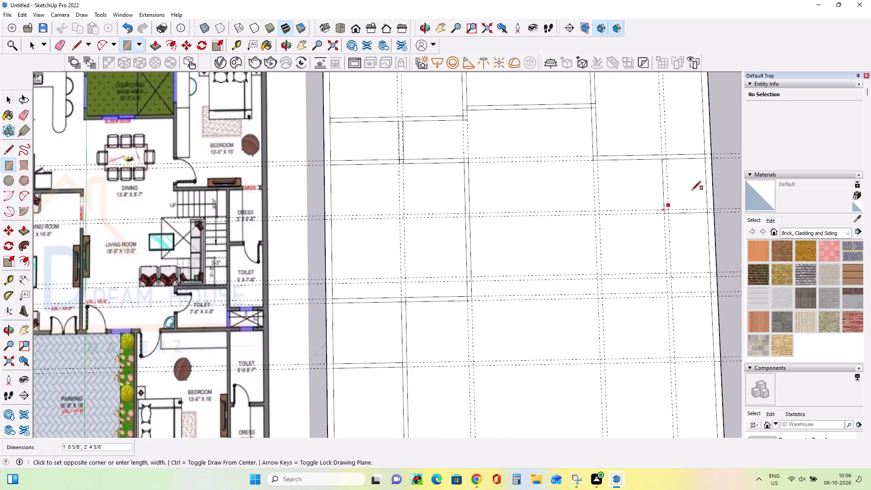
left_click(706, 156)
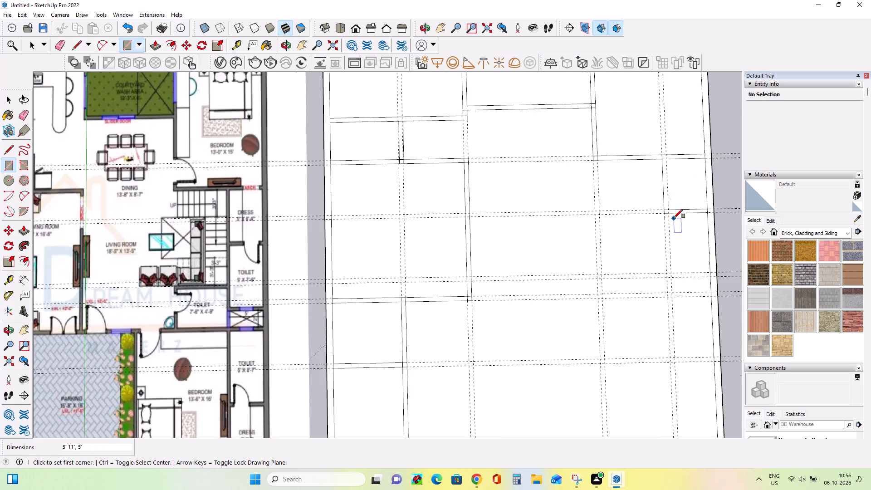
scroll(674, 218, "up", 4)
left_click(666, 206)
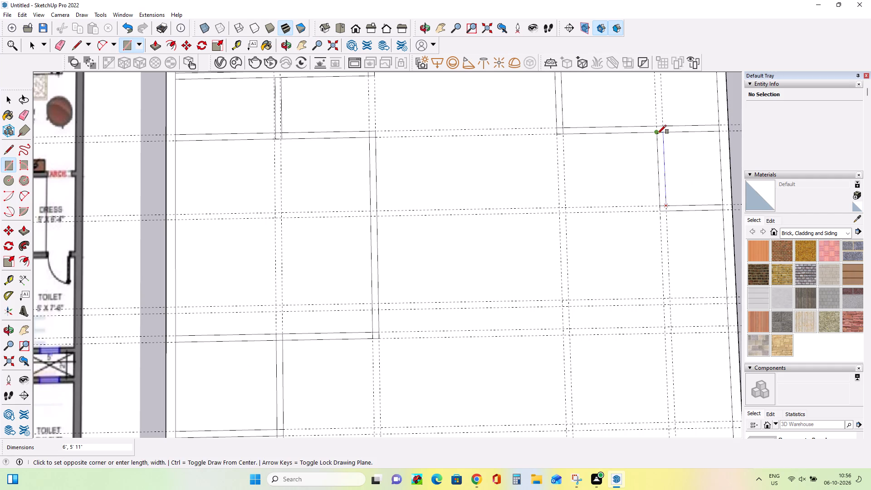
left_click(658, 133)
Measure along the outer wall's inner face from the drawing room's front wall guide to the dress/toilet wall.
scroll(654, 252, "down", 3)
scroll(663, 290, "down", 2)
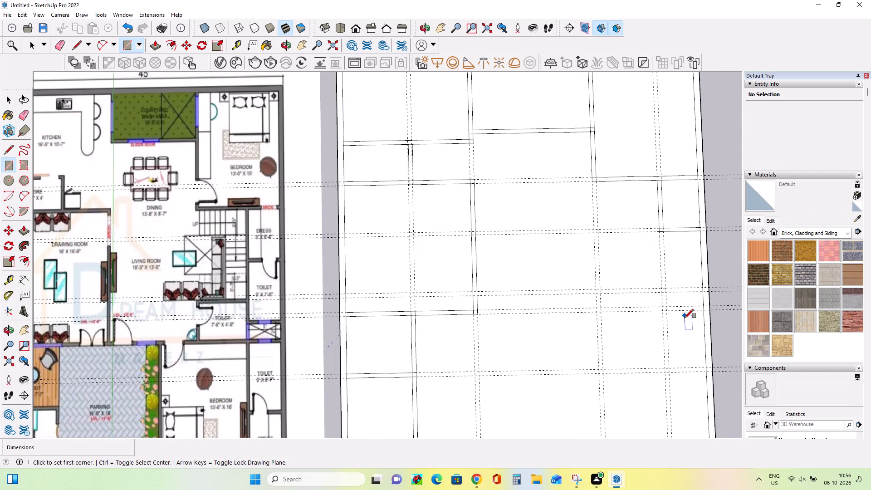
scroll(685, 318, "up", 3)
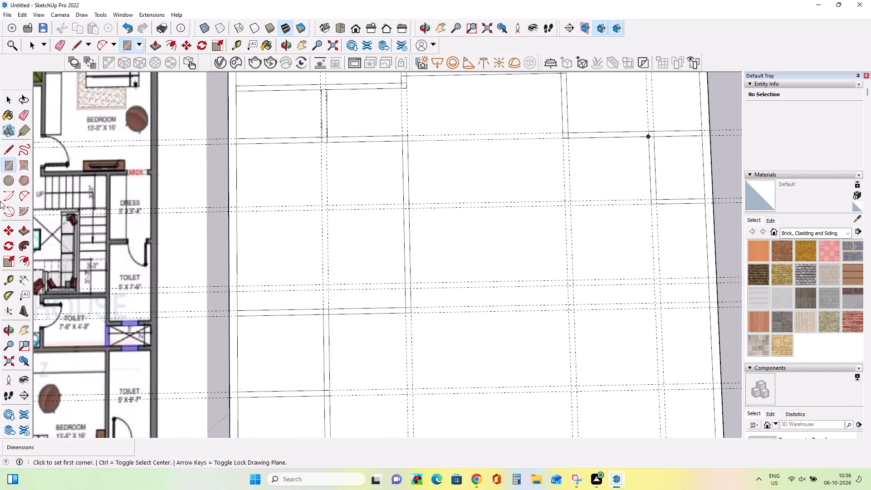
left_click(24, 275)
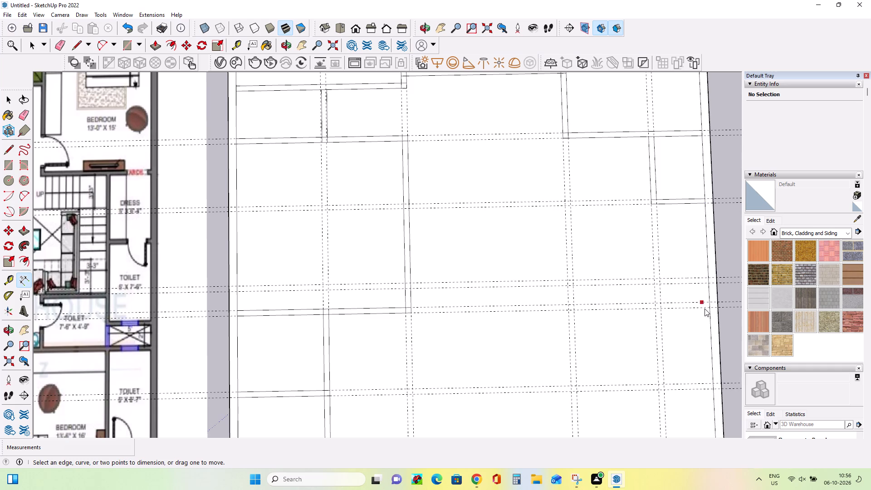
left_click(710, 307)
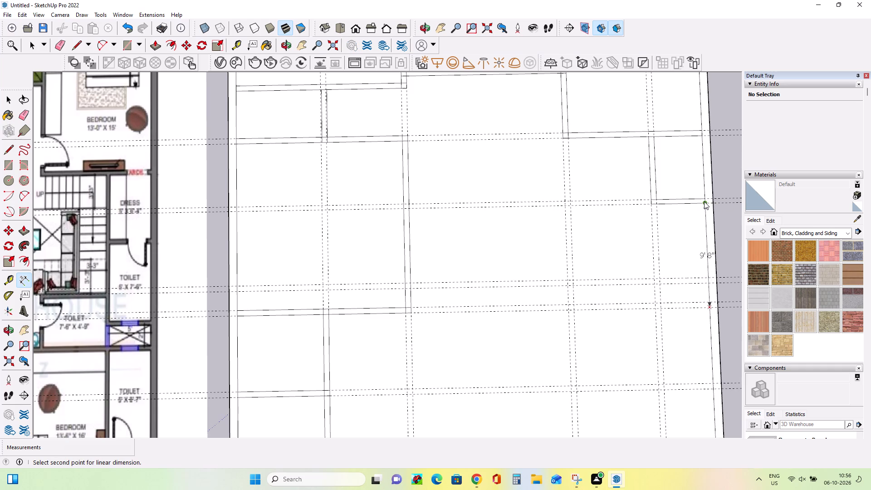
key("Escape")
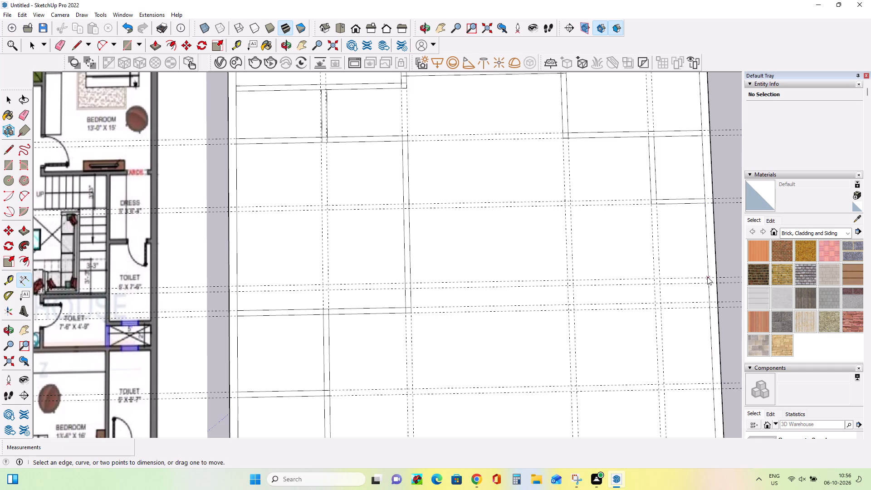
Measure along the outer wall's inner face from the toilet's front-end wall guide to the dress/toilet wall.
left_click(707, 277)
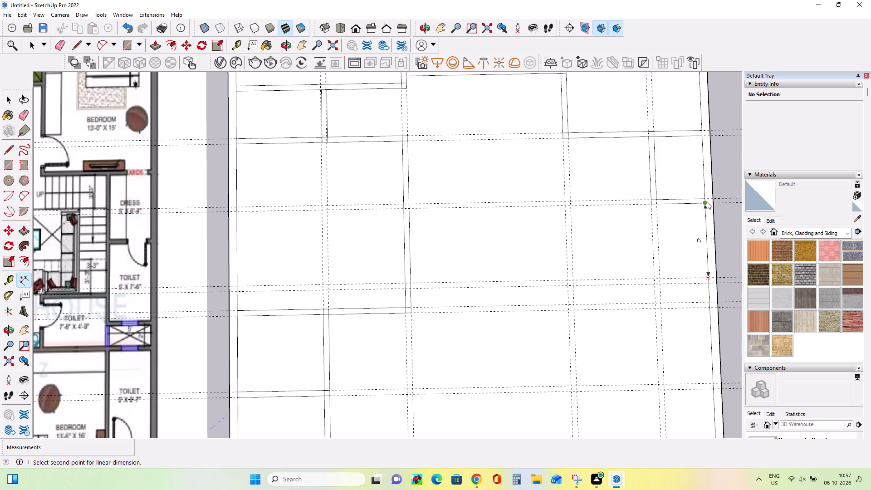
key("Escape")
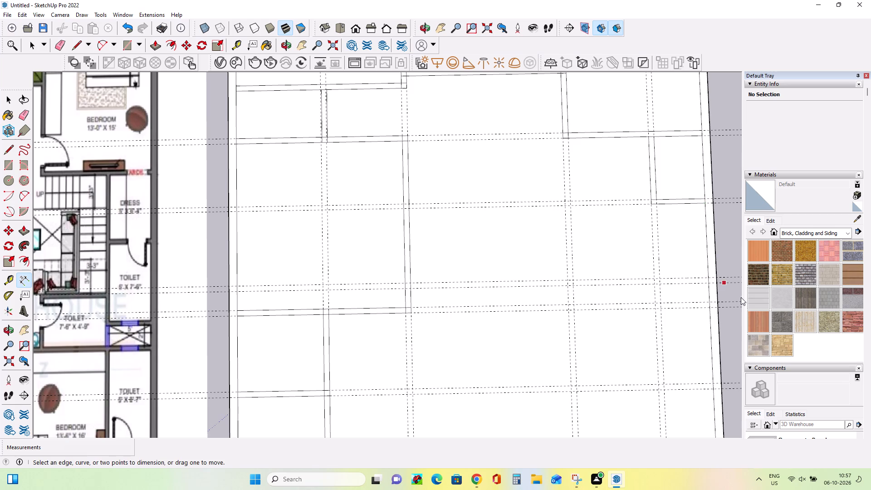
Draw 7'5" by 5', 6'11" by 5' and 6" by 7'5" rectangles on the guides, forming the walls of the toilet beside the dress room.
left_click(4, 165)
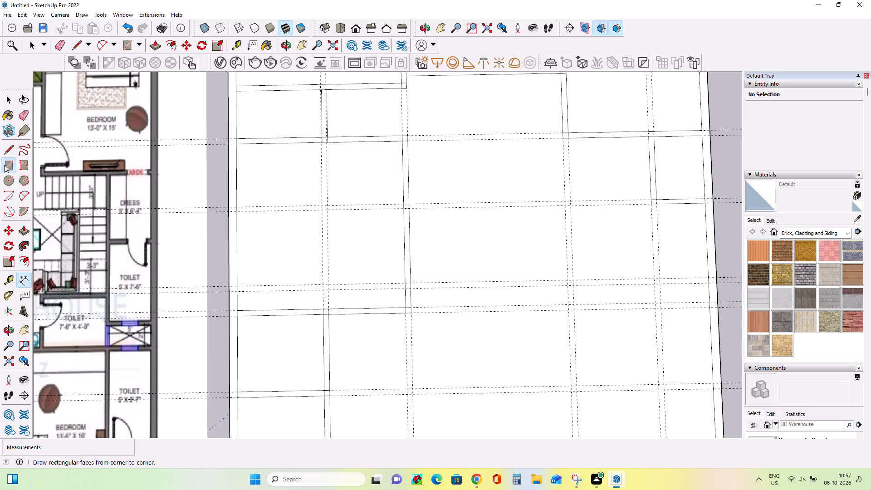
left_click(708, 284)
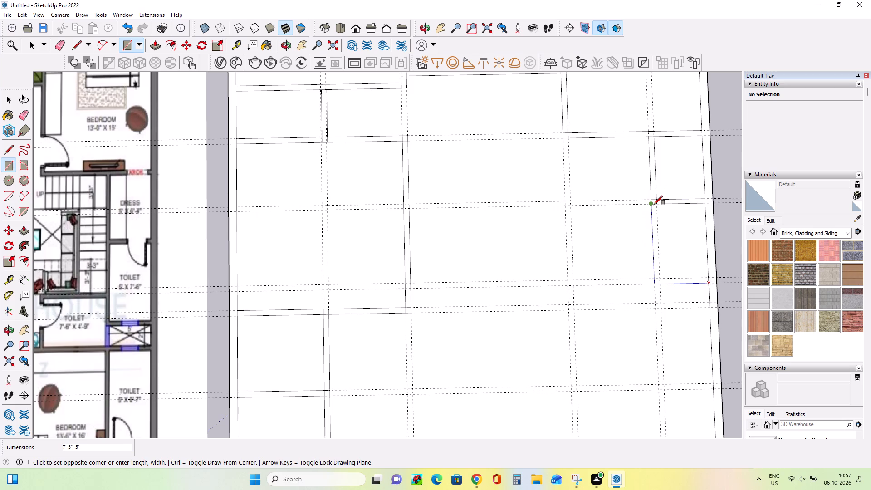
left_click(654, 203)
scroll(664, 281, "up", 2)
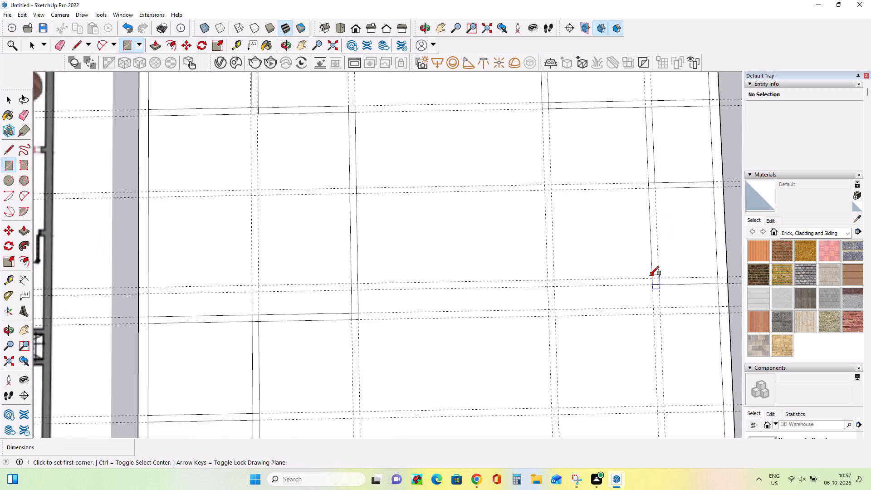
left_click(651, 279)
left_click(712, 190)
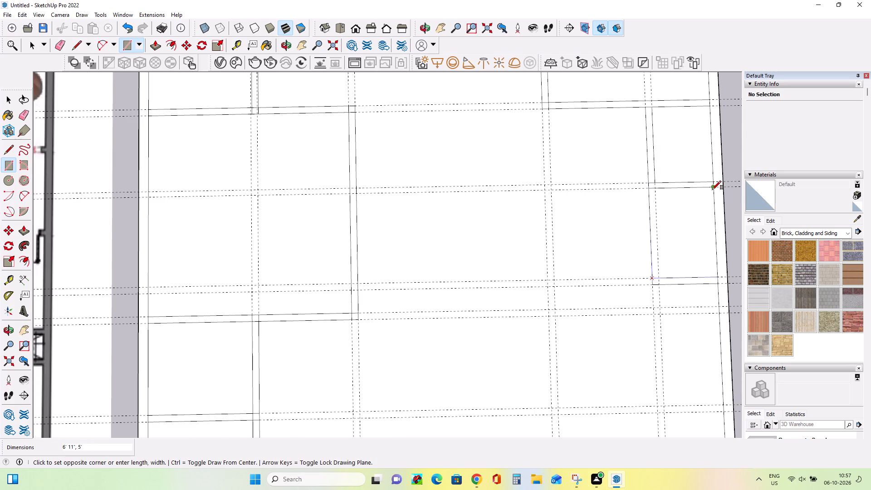
left_click(661, 286)
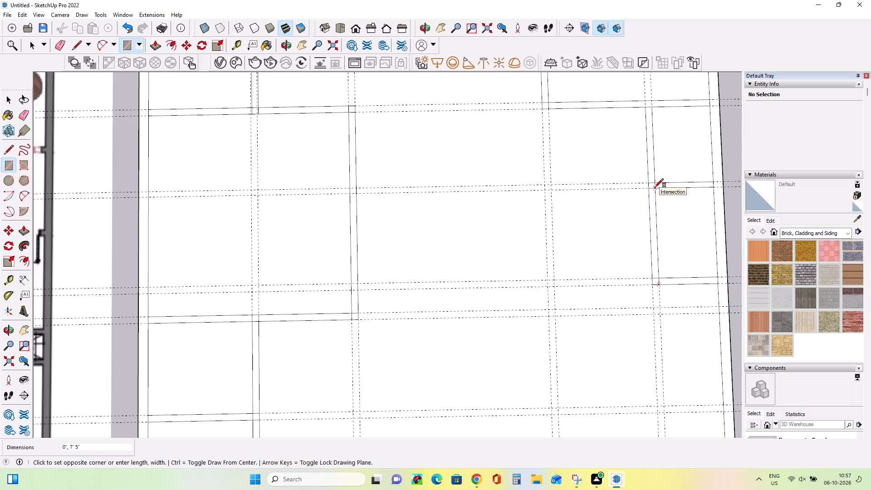
left_click(655, 187)
scroll(670, 291, "down", 6)
scroll(665, 277, "up", 1)
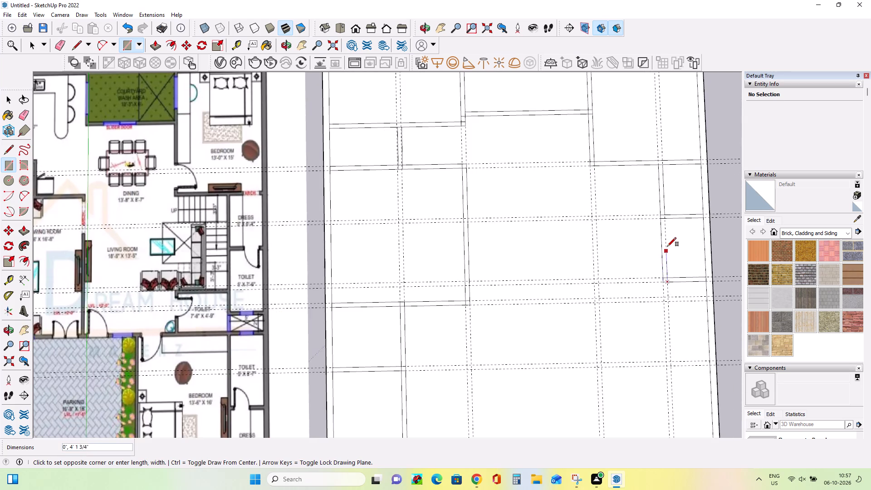
scroll(668, 245, "up", 4)
left_click(658, 204)
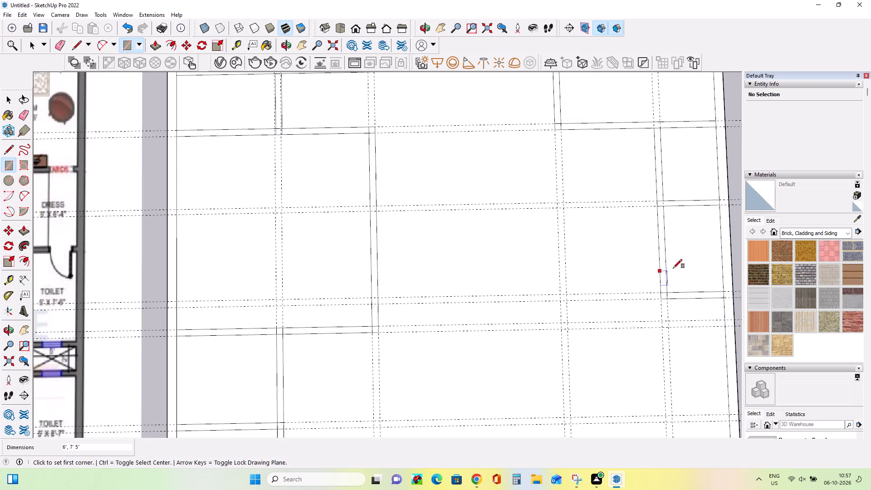
Draw the duct's outer rectangle in front of the toilet, an inner one about 1'6 1/4" by 4'6", and a small rectangle at its front inner wall corner.
scroll(700, 279, "down", 11)
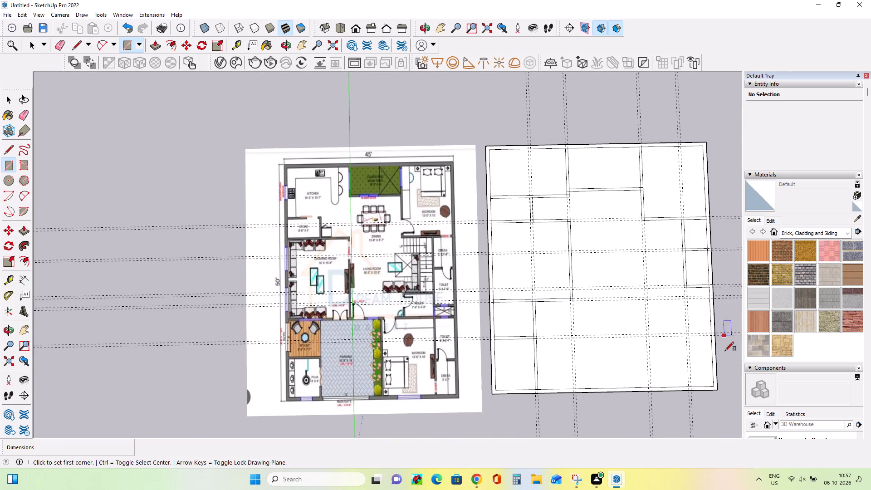
scroll(710, 333, "up", 4)
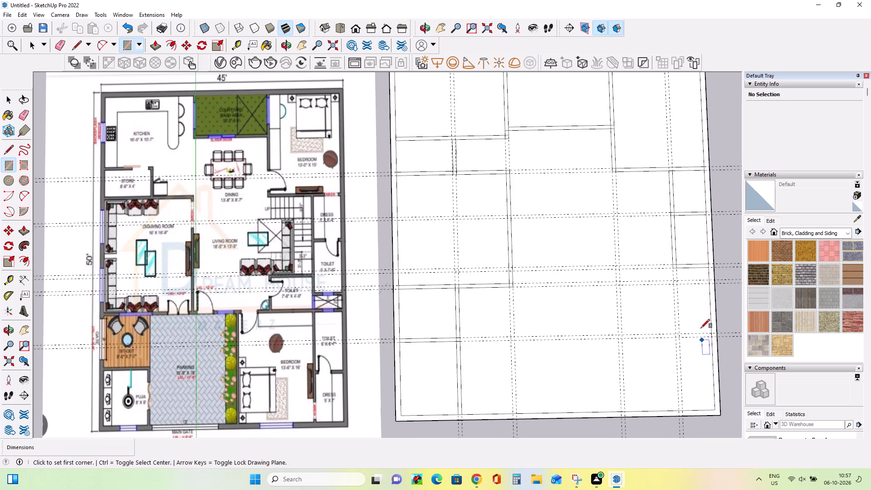
scroll(700, 300, "up", 3)
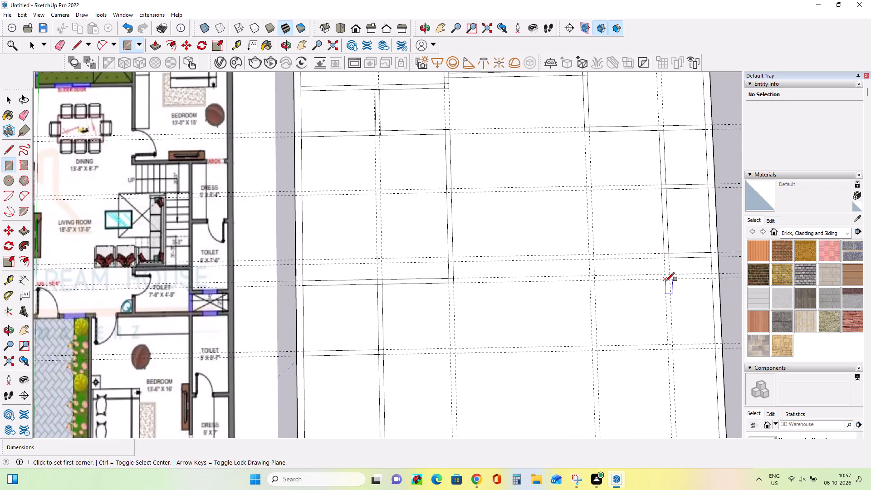
scroll(668, 291, "up", 4)
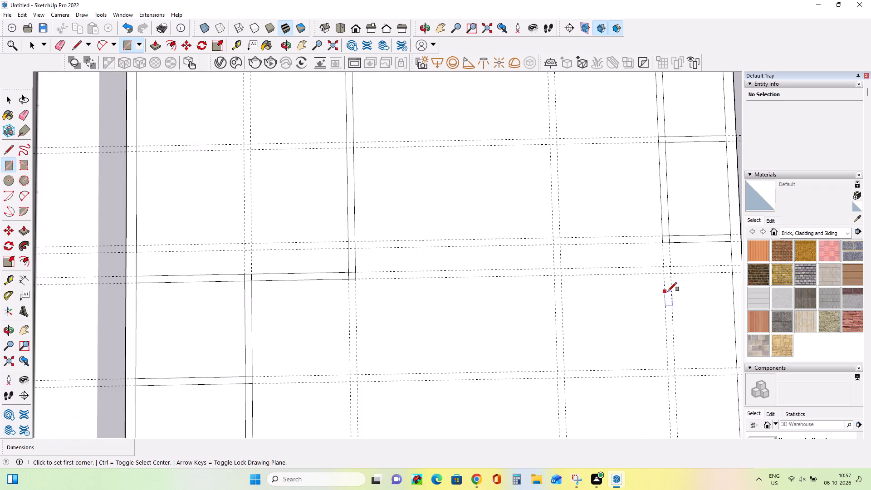
scroll(668, 291, "down", 5)
left_click(666, 279)
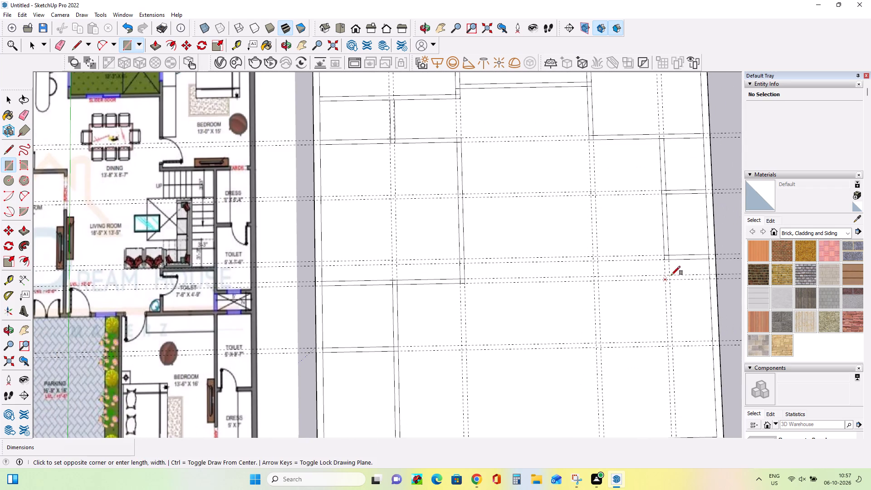
left_click(713, 258)
scroll(705, 286, "up", 4)
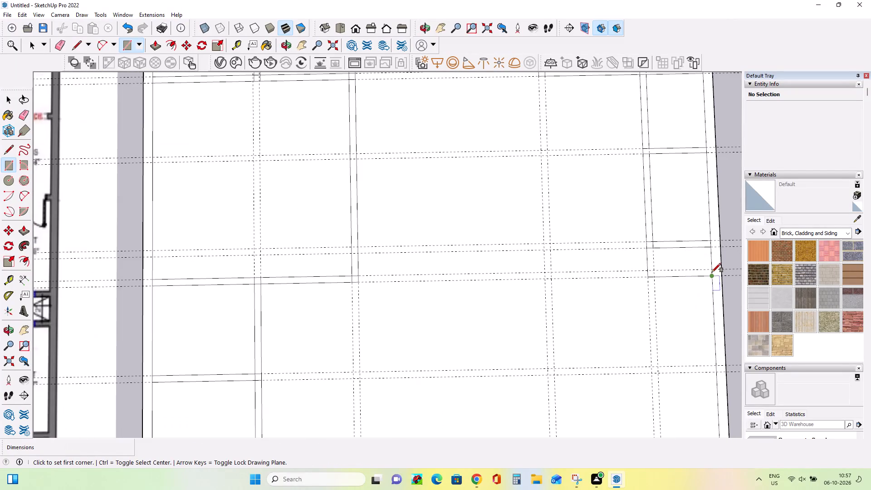
left_click(711, 268)
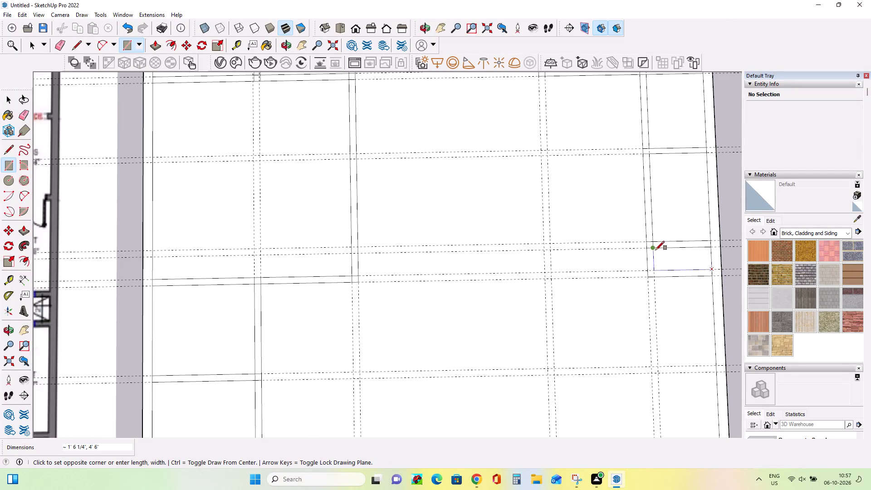
left_click(655, 248)
scroll(647, 279, "up", 4)
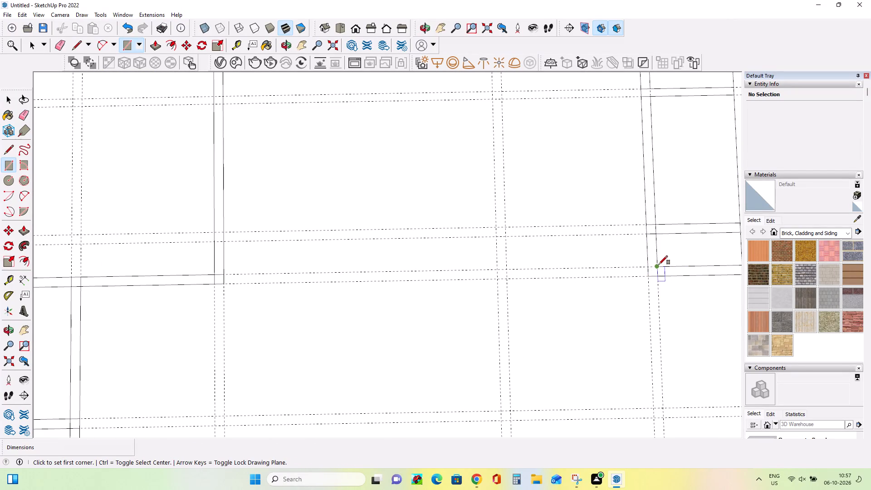
left_click(659, 265)
left_click(649, 277)
Examine the front bedroom's toilet and dress area on the floor plan and compare it with the walls drawn so far.
scroll(652, 300, "down", 8)
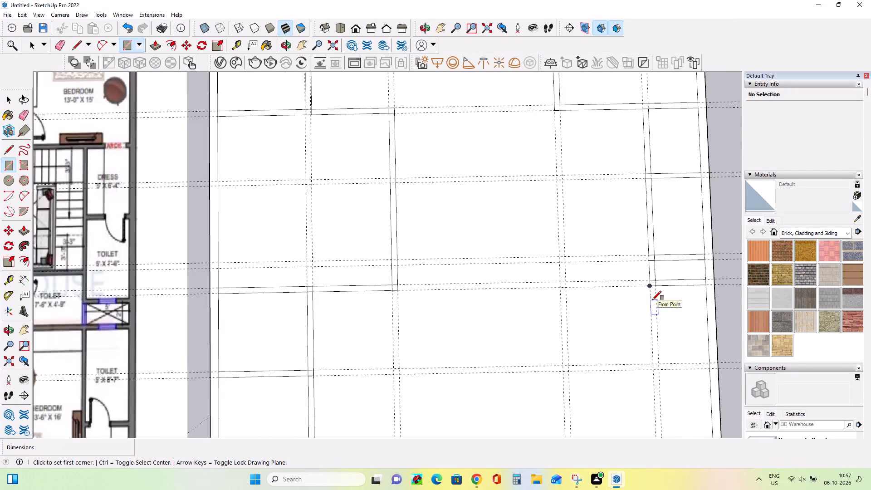
scroll(652, 300, "down", 4)
scroll(342, 360, "up", 4)
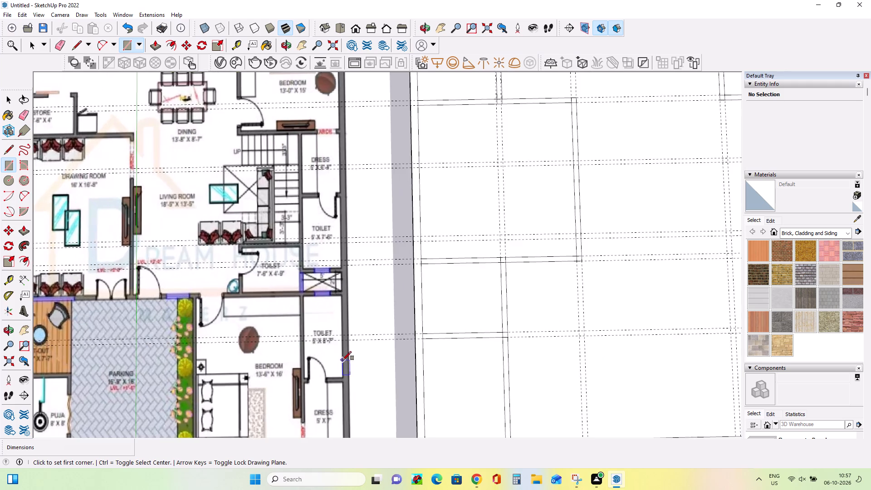
scroll(343, 360, "up", 3)
scroll(343, 360, "down", 4)
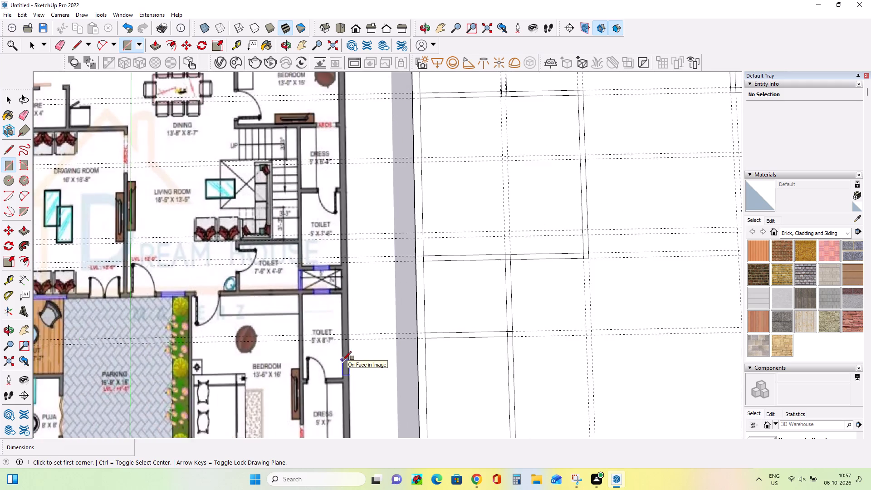
scroll(343, 360, "down", 8)
scroll(602, 351, "up", 3)
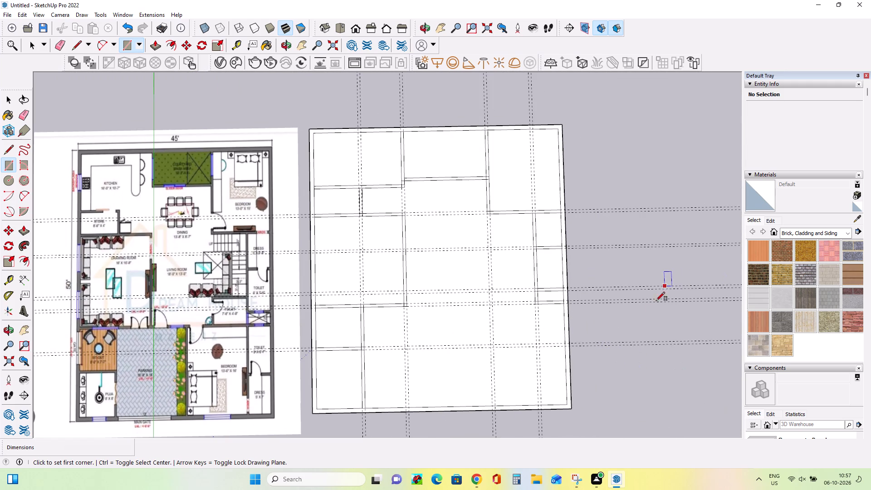
scroll(579, 329, "up", 3)
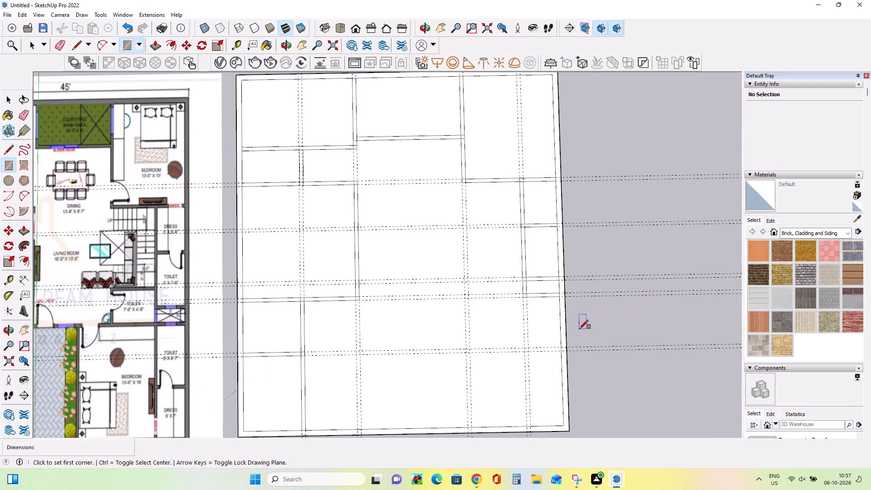
scroll(166, 371, "up", 8)
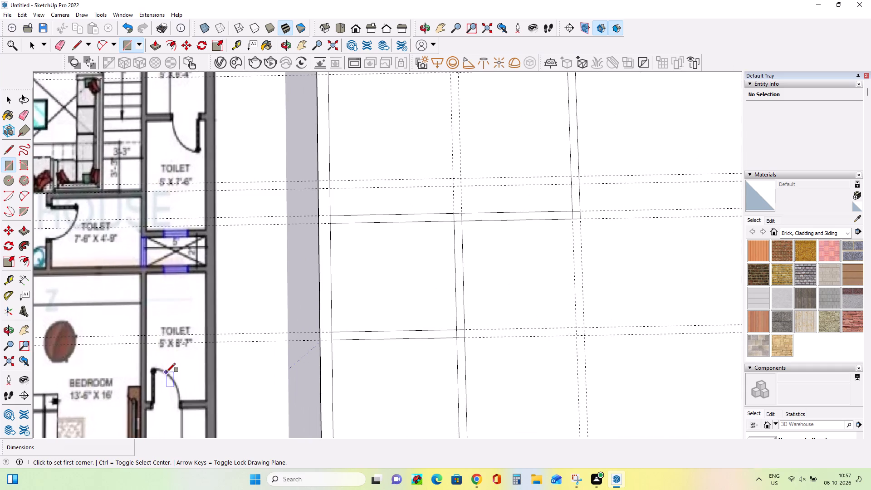
scroll(166, 372, "down", 8)
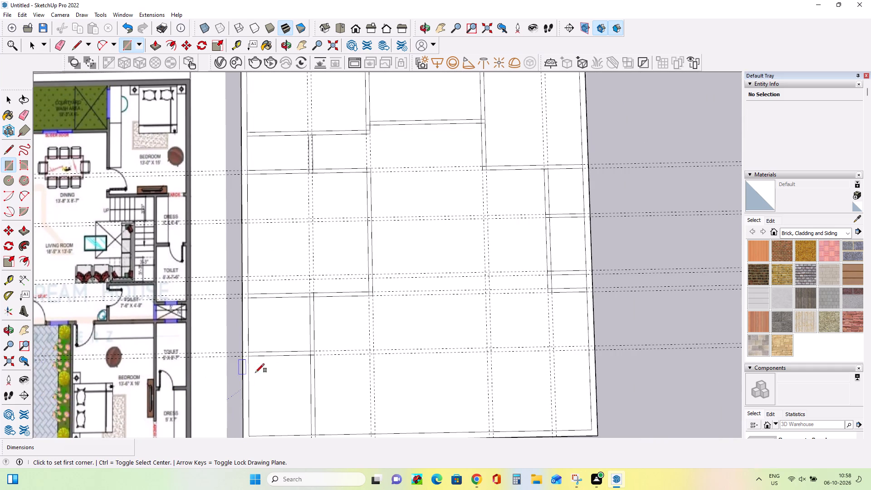
scroll(204, 396, "down", 5)
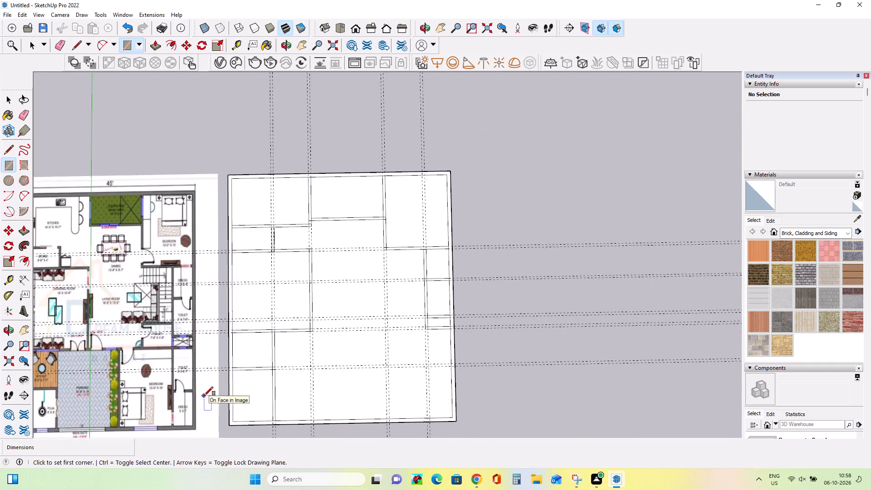
scroll(204, 396, "down", 2)
left_click(24, 332)
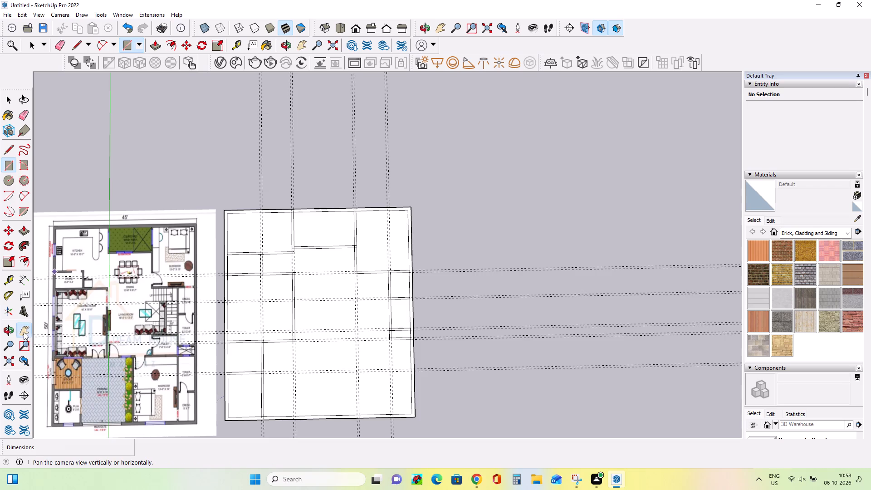
left_click_drag(113, 353, 240, 328)
scroll(282, 357, "up", 7)
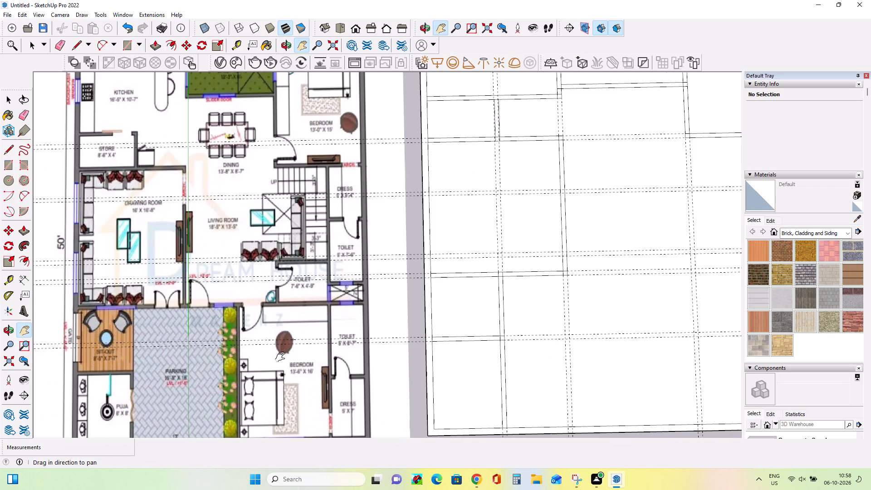
left_click_drag(354, 386, 354, 359)
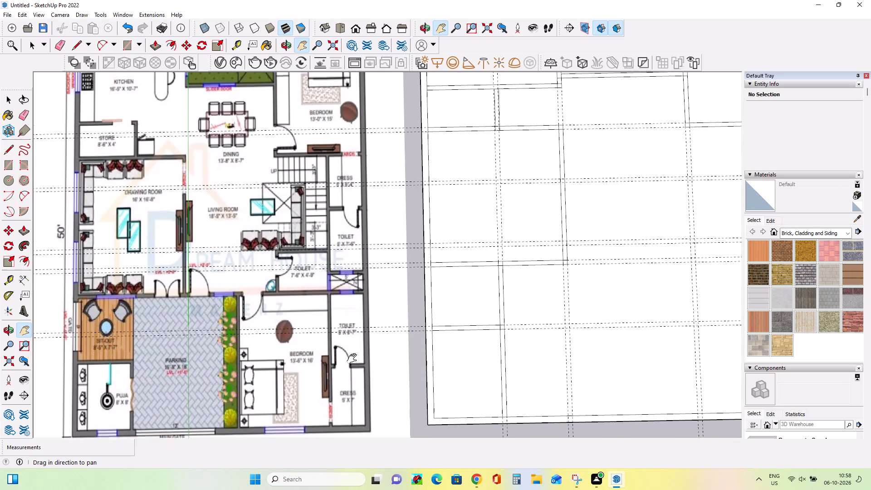
left_click_drag(354, 359, 353, 348)
scroll(349, 333, "down", 3)
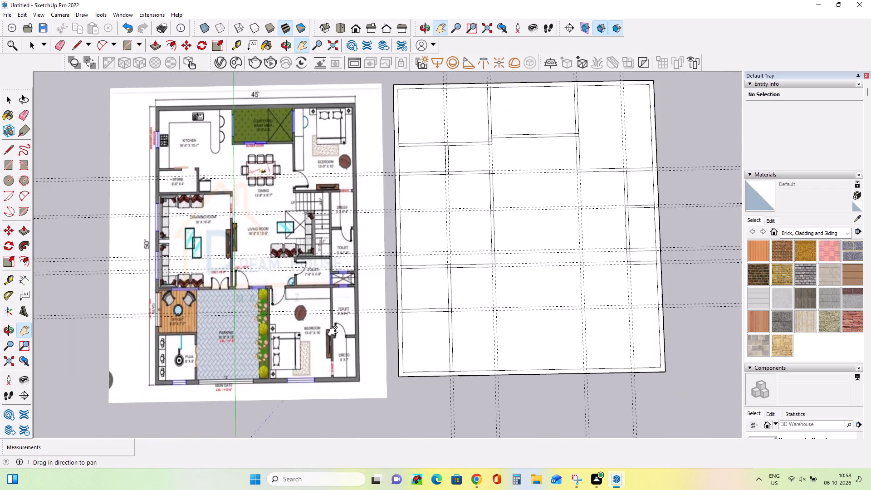
scroll(335, 331, "down", 3)
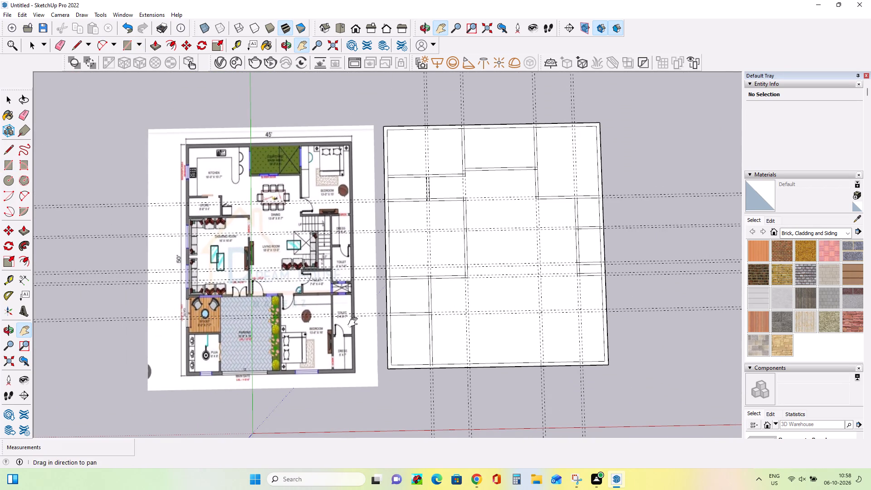
scroll(354, 321, "up", 11)
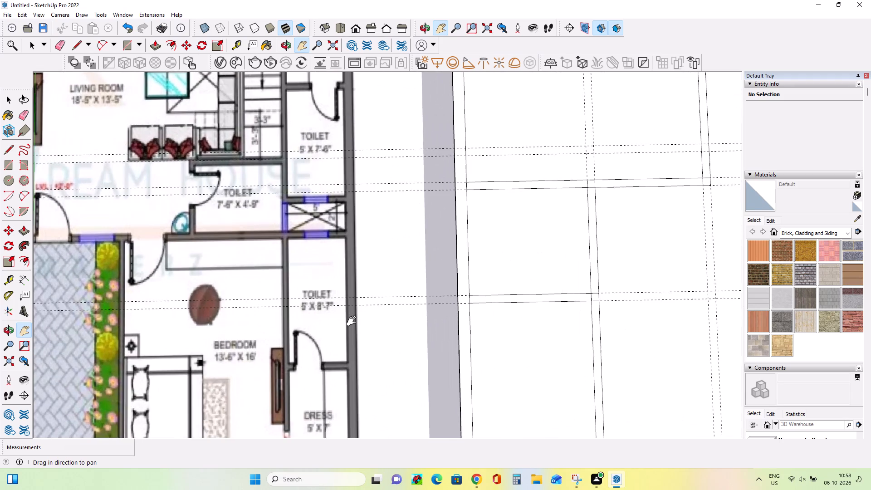
scroll(353, 321, "down", 13)
scroll(426, 318, "up", 4)
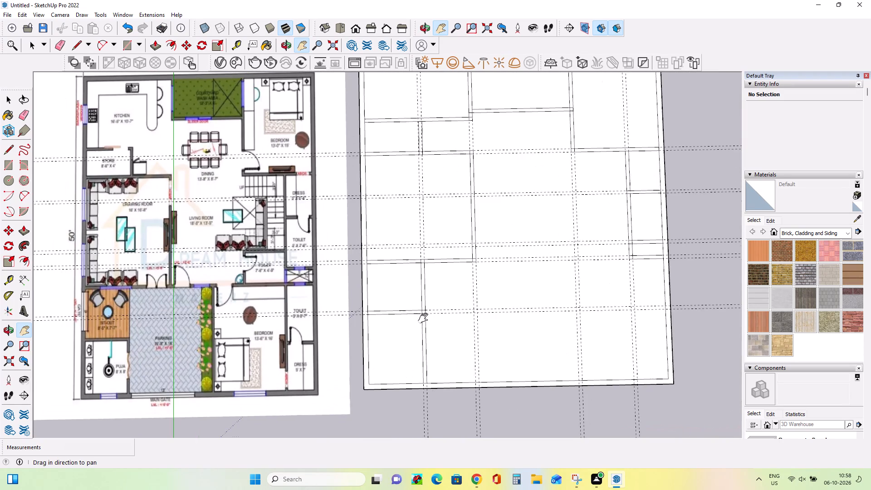
scroll(322, 328, "up", 4)
scroll(285, 328, "up", 4)
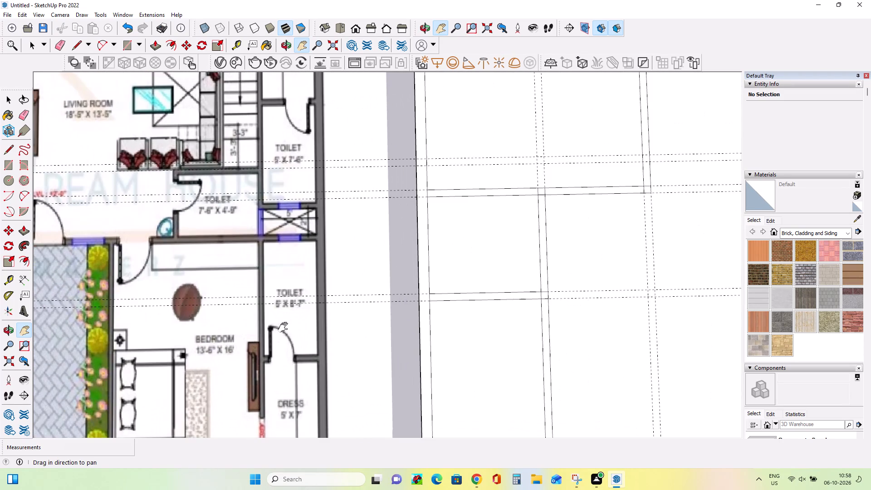
scroll(285, 328, "down", 14)
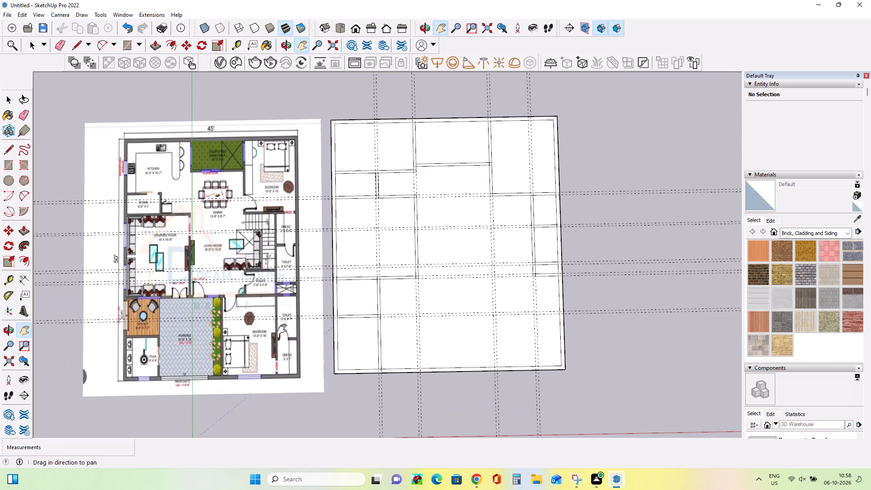
scroll(519, 309, "up", 3)
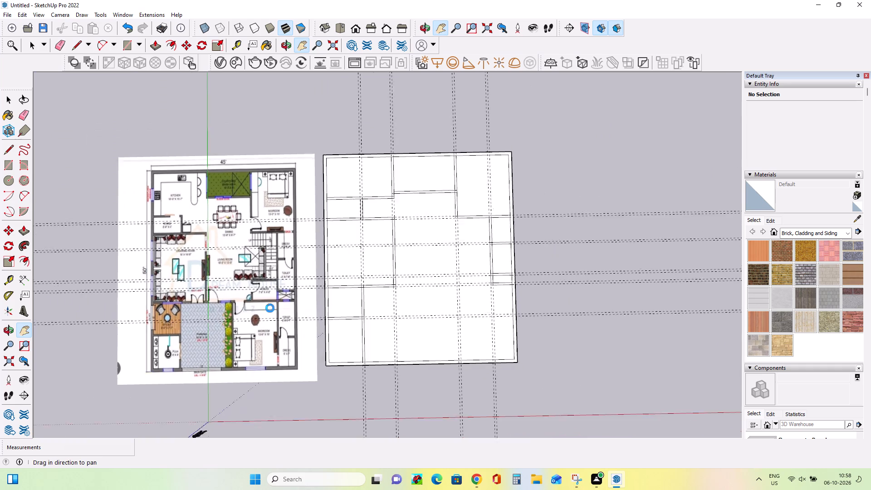
Place a guide 8'7" in front of the duct's front wall edge, marking the front end of the bedroom toilet.
scroll(245, 318, "up", 10)
scroll(256, 331, "down", 1)
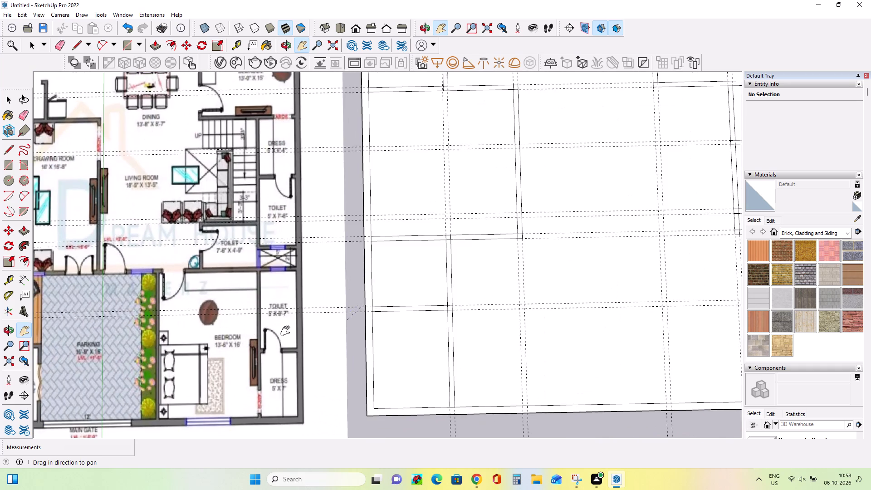
scroll(287, 331, "up", 10)
scroll(287, 331, "down", 15)
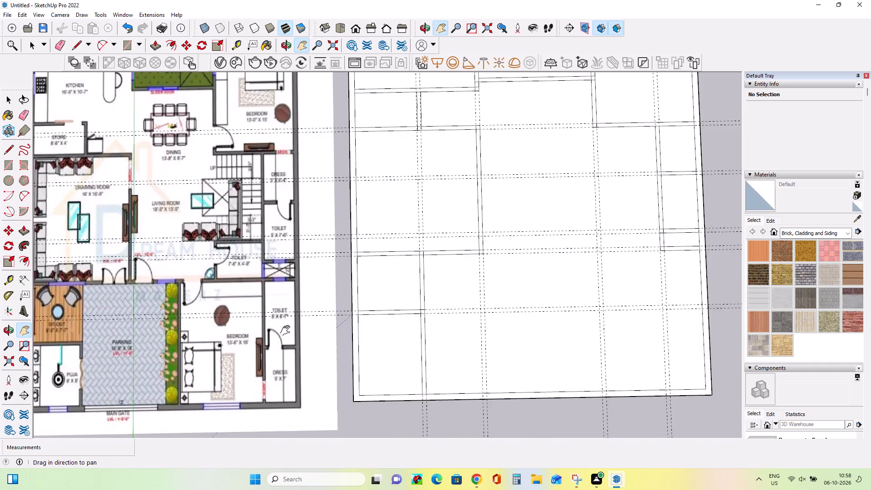
scroll(287, 331, "down", 3)
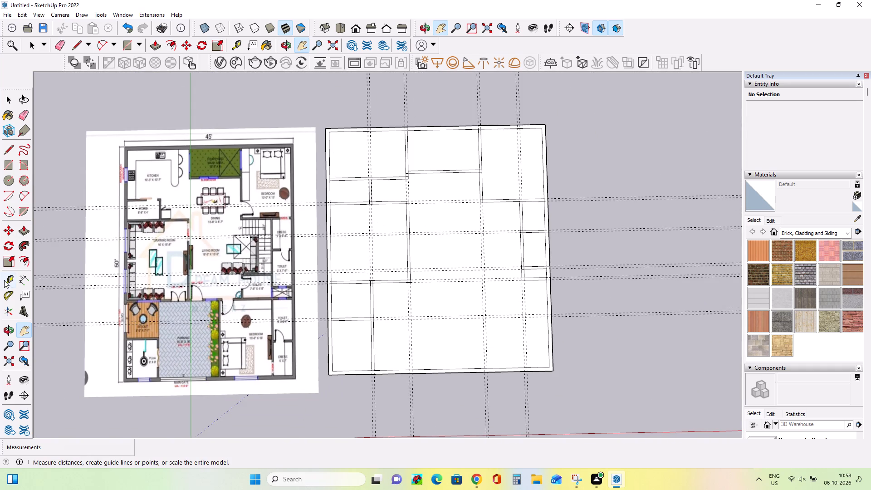
left_click(5, 282)
scroll(539, 279, "up", 3)
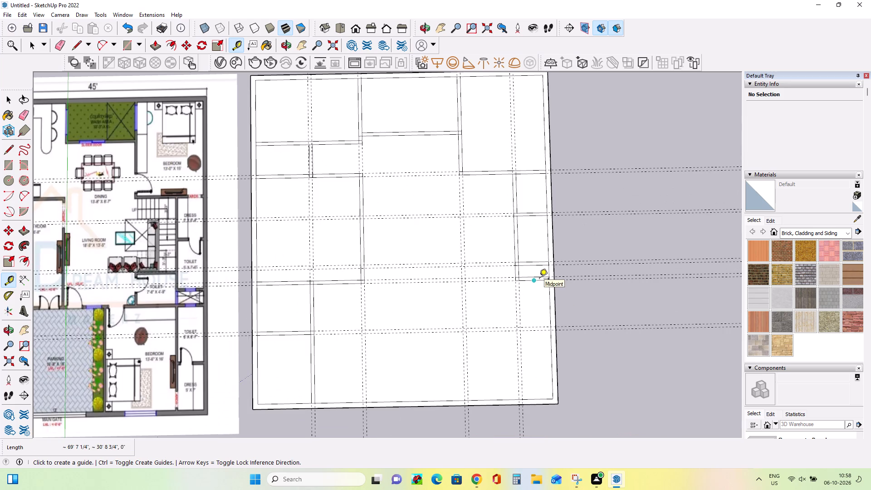
left_click(532, 281)
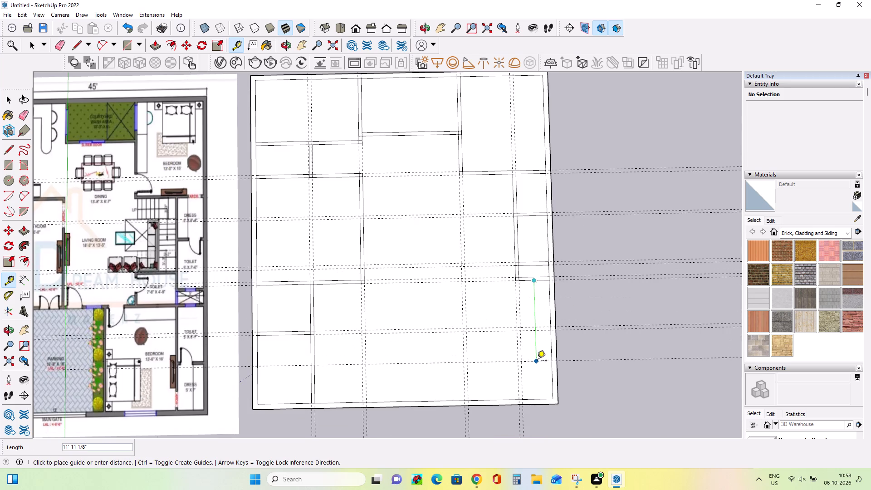
type("8'")
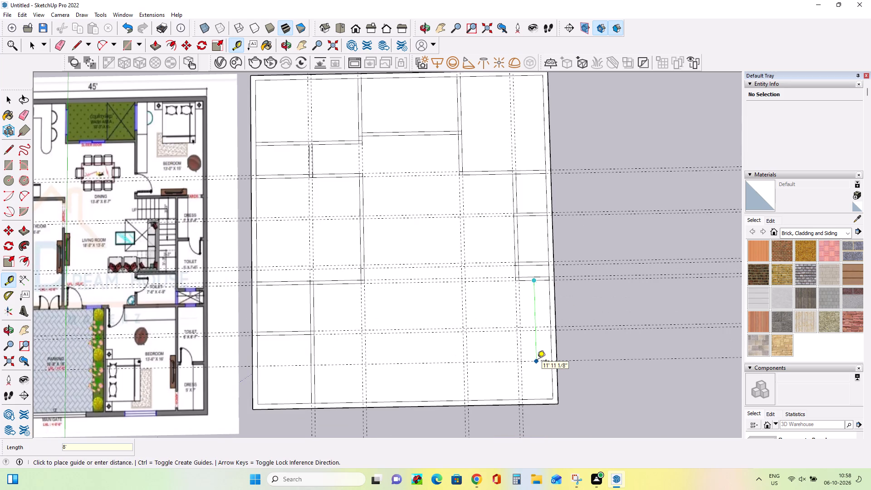
type("7\"")
key("Return")
Offset a guide 6" back toward the duct from the toilet's front-end guide to mark the wall thickness.
scroll(537, 345, "up", 8)
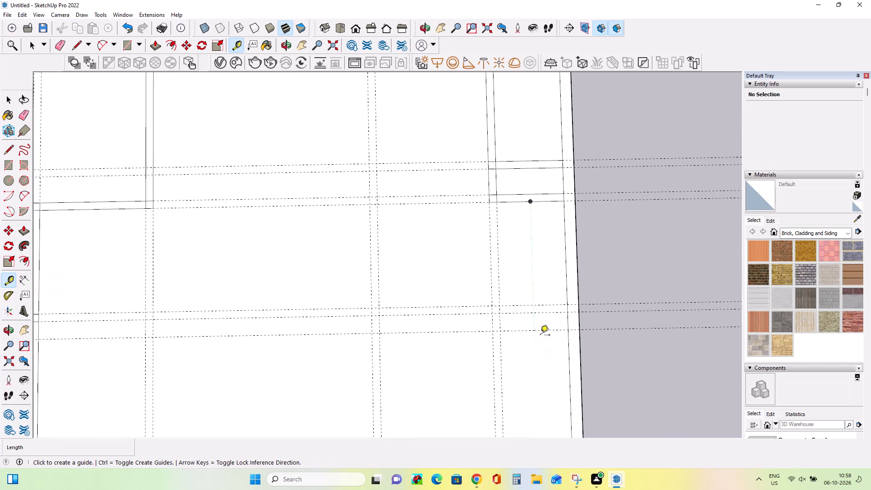
left_click(542, 328)
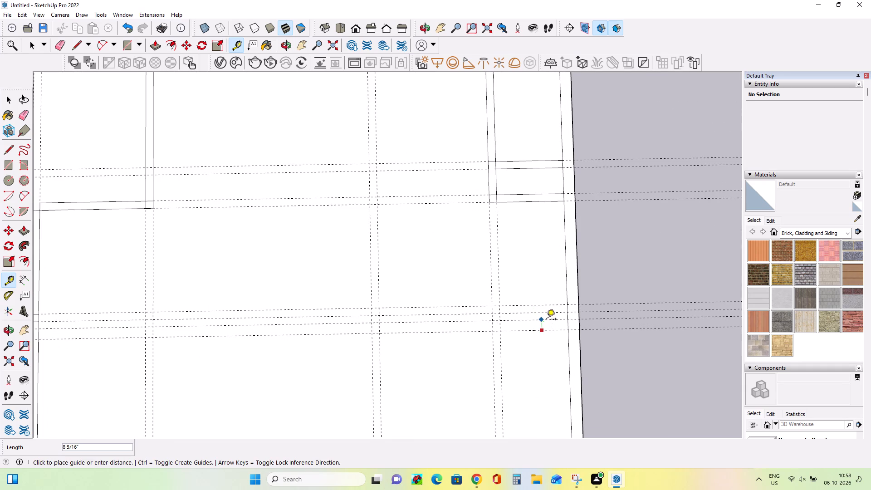
key("6")
key("shift+quotedbl")
key("Return")
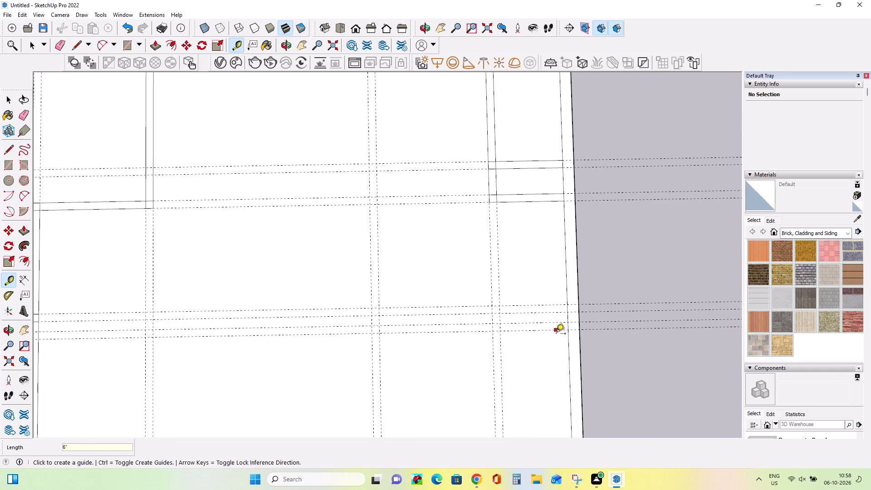
Draw 8'7" by 5', 8'1" by 4'6" and 6" by 6" rectangles on the guides, forming the front bedroom toilet's walls and corner.
left_click(11, 167)
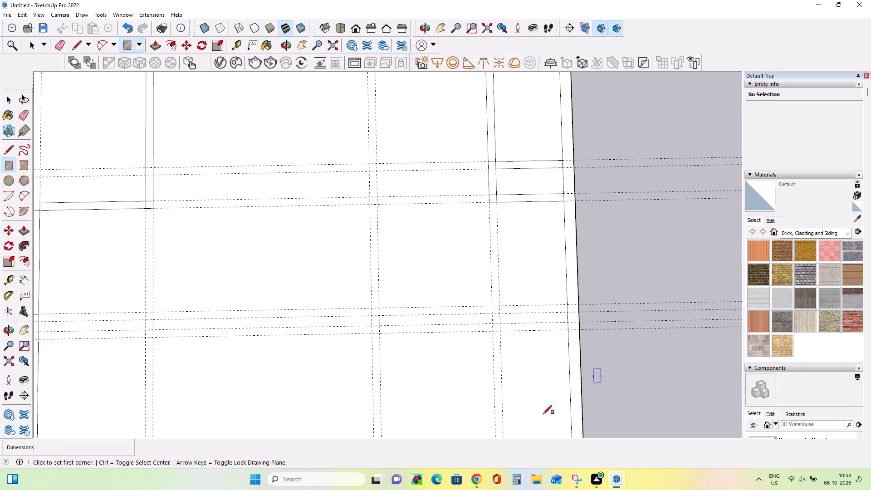
left_click(568, 332)
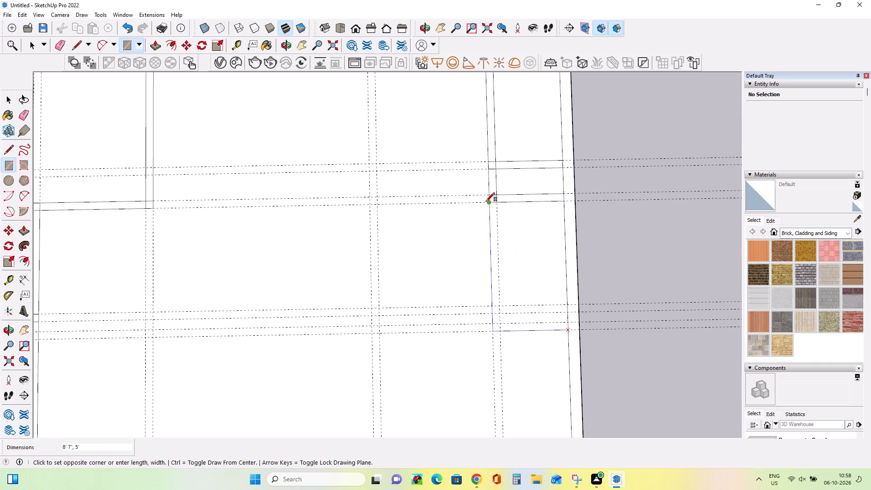
left_click(488, 201)
left_click(570, 322)
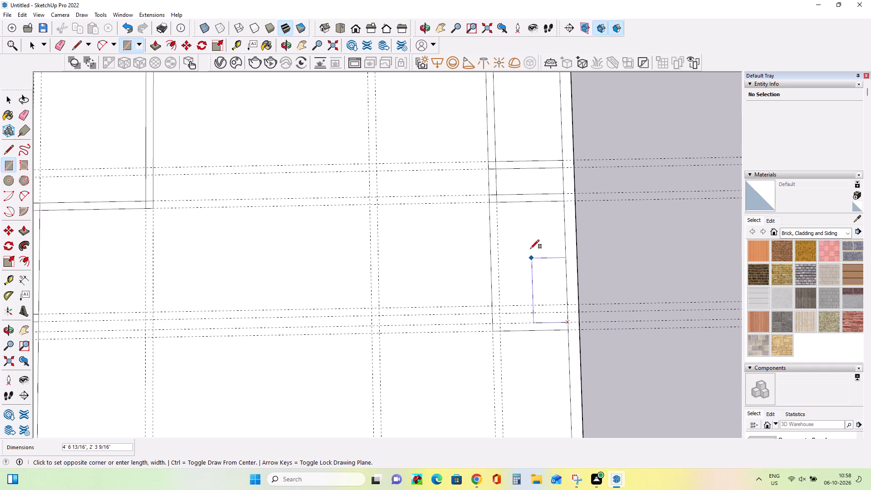
left_click(501, 205)
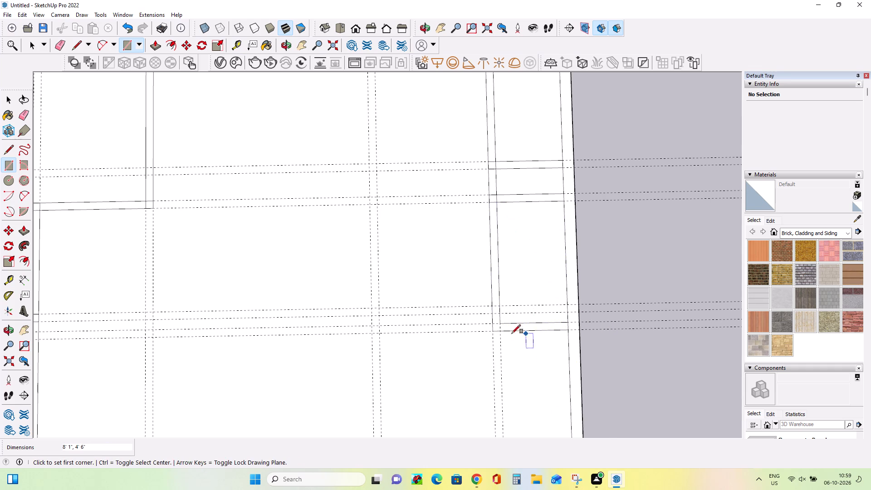
scroll(507, 321, "up", 3)
left_click(502, 323)
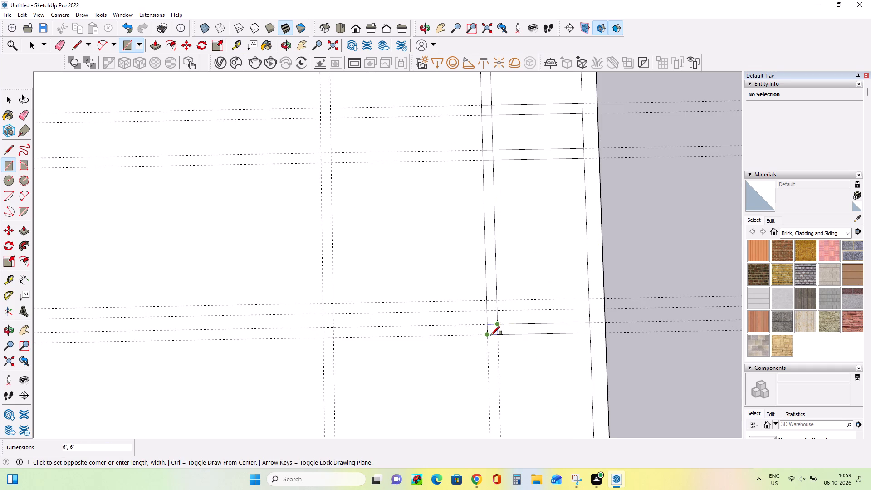
left_click(491, 335)
Examine the front bedroom's toilet and dress area on the floor plan and compare it with the drawn layout.
scroll(552, 343, "down", 11)
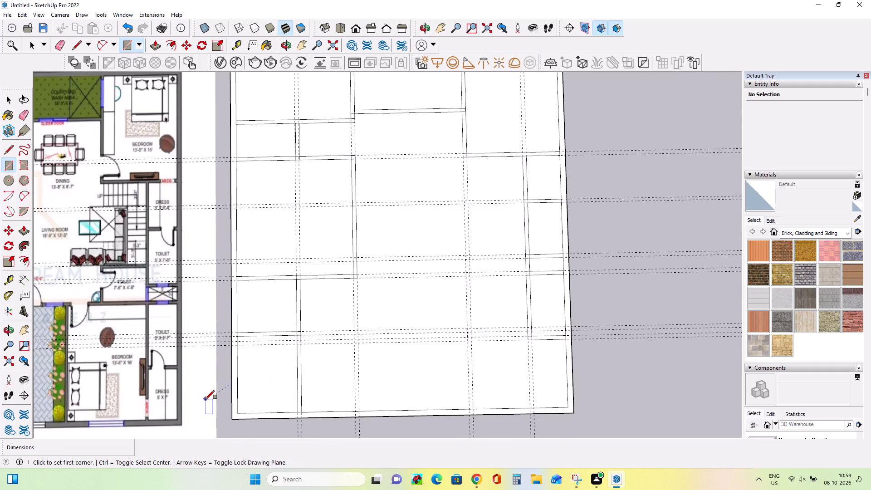
scroll(208, 392, "down", 14)
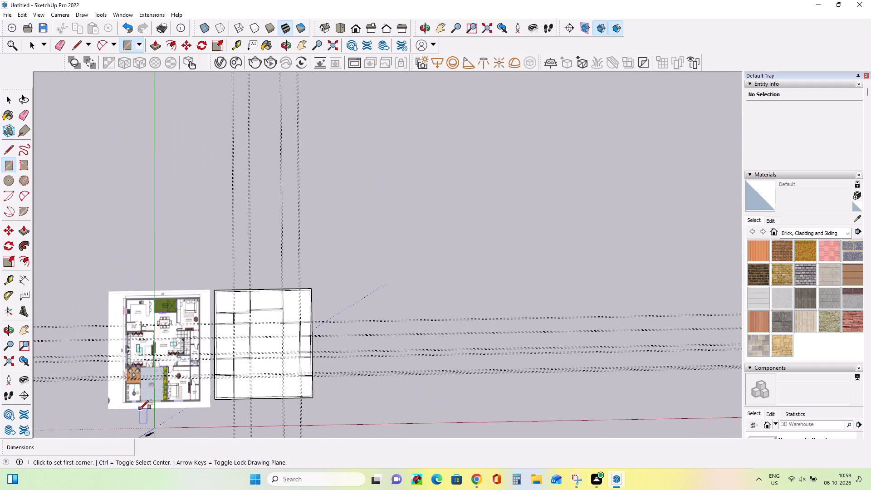
scroll(140, 409, "up", 14)
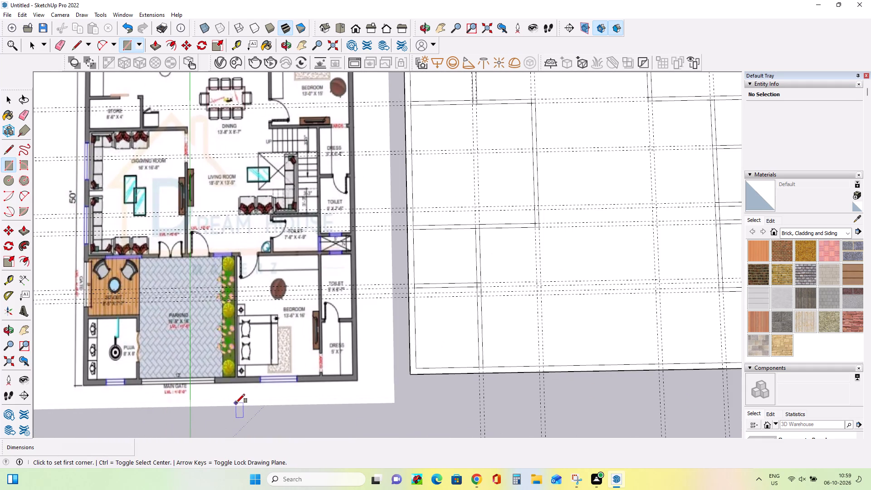
scroll(236, 402, "down", 8)
scroll(564, 389, "up", 5)
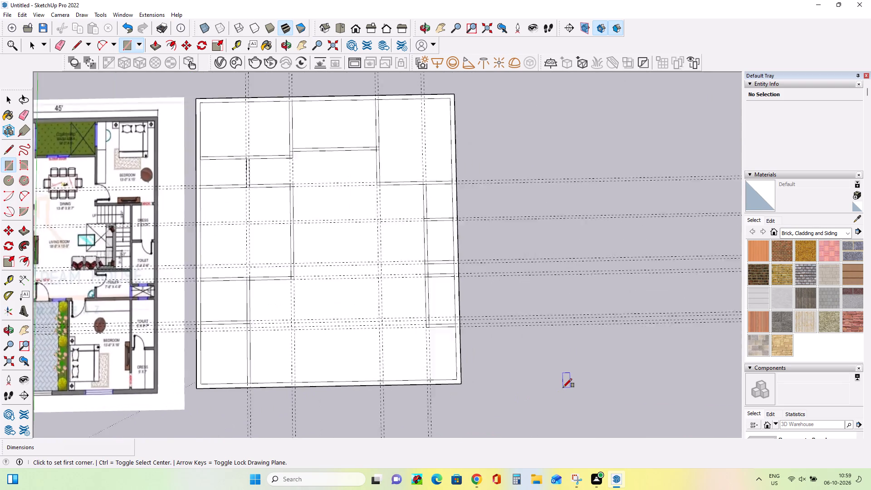
scroll(563, 387, "up", 2)
left_click(20, 327)
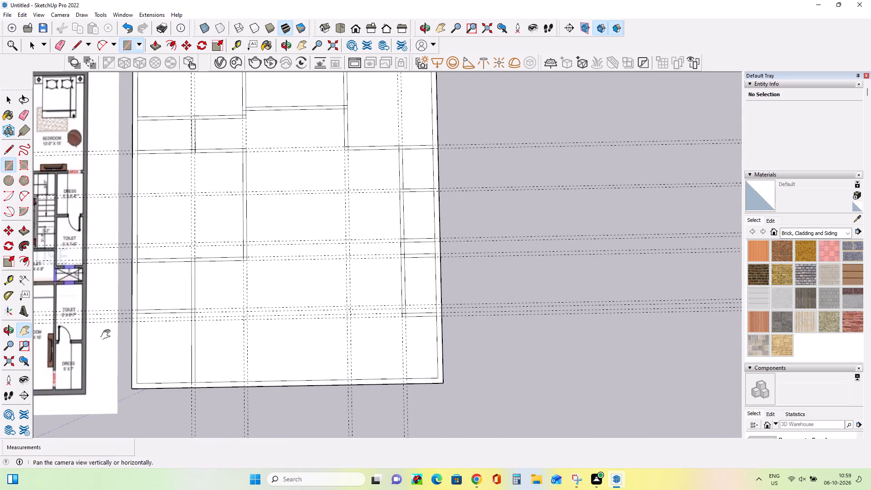
left_click_drag(196, 337, 393, 365)
scroll(575, 344, "down", 3)
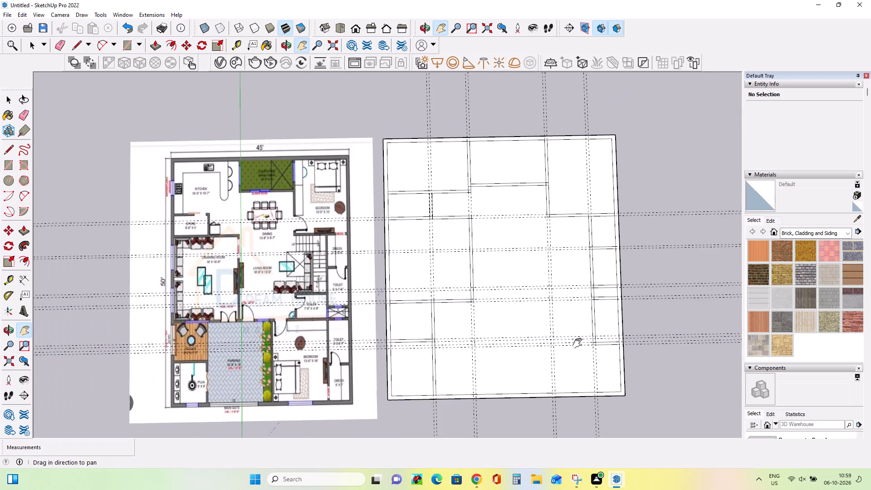
scroll(660, 304, "up", 2)
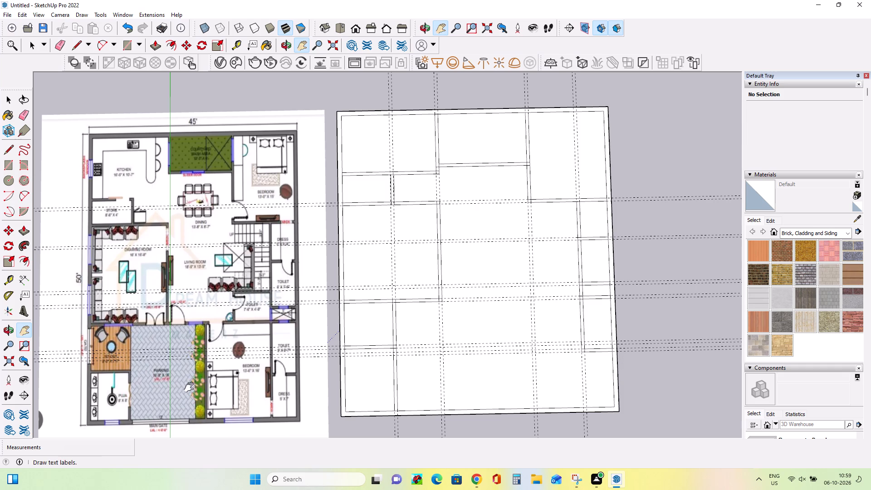
scroll(280, 424, "up", 9)
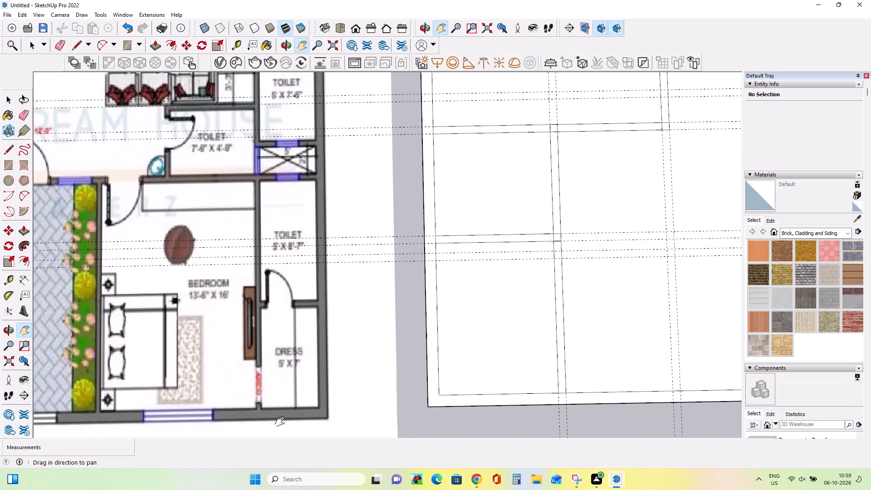
scroll(279, 401, "down", 11)
scroll(290, 408, "up", 8)
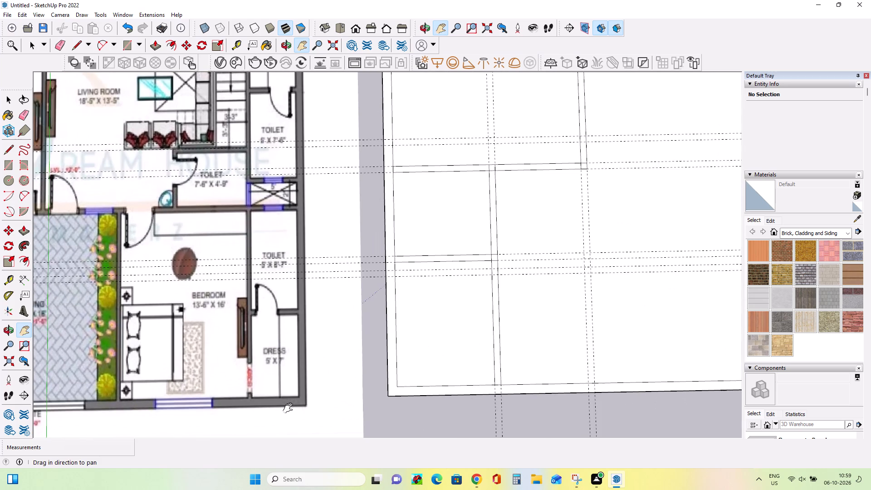
scroll(290, 408, "down", 9)
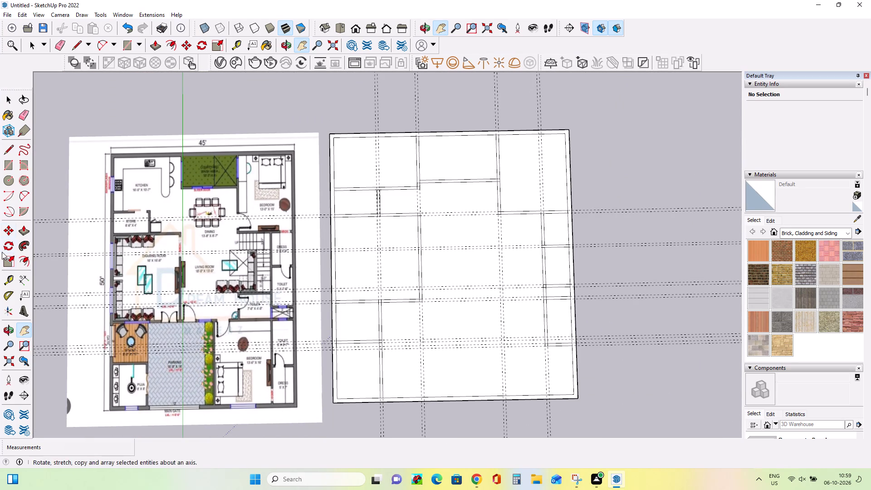
Draw 5' by 8'11" and 4'6" by 9'5" rectangles from the front wall's inner face, forming the front dress room's walls.
left_click(11, 164)
scroll(591, 373, "up", 4)
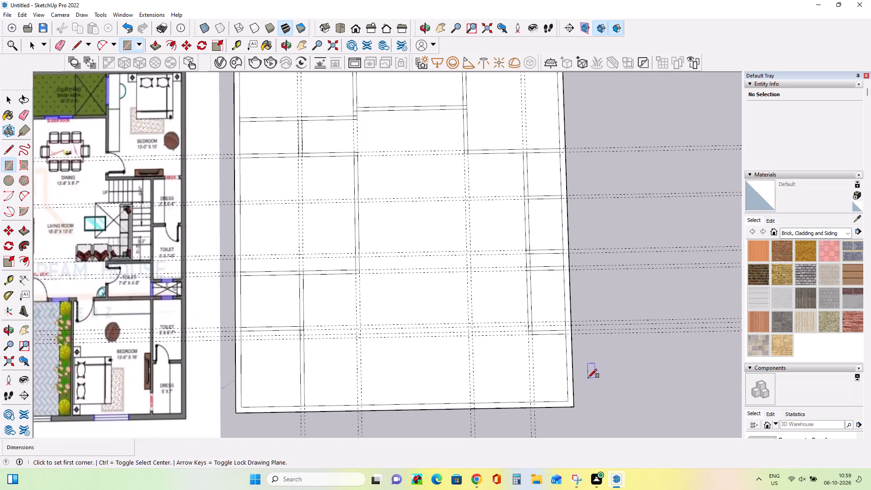
scroll(568, 395, "up", 4)
left_click(512, 407)
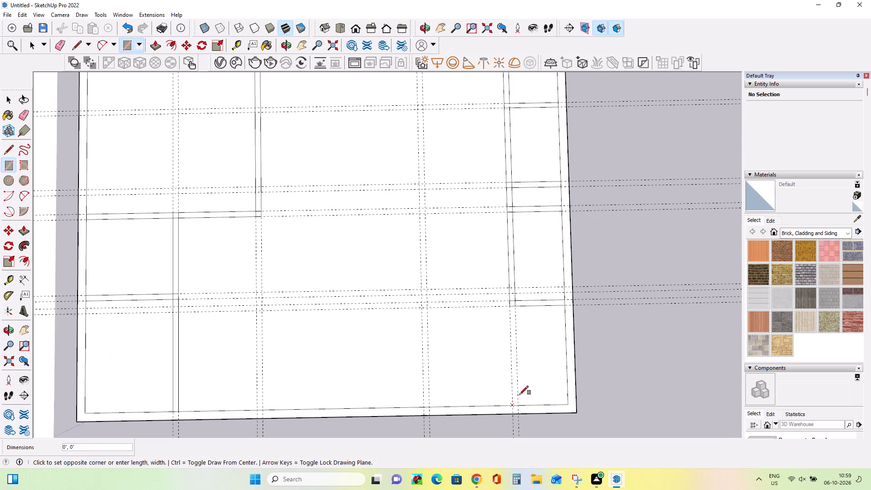
left_click(562, 305)
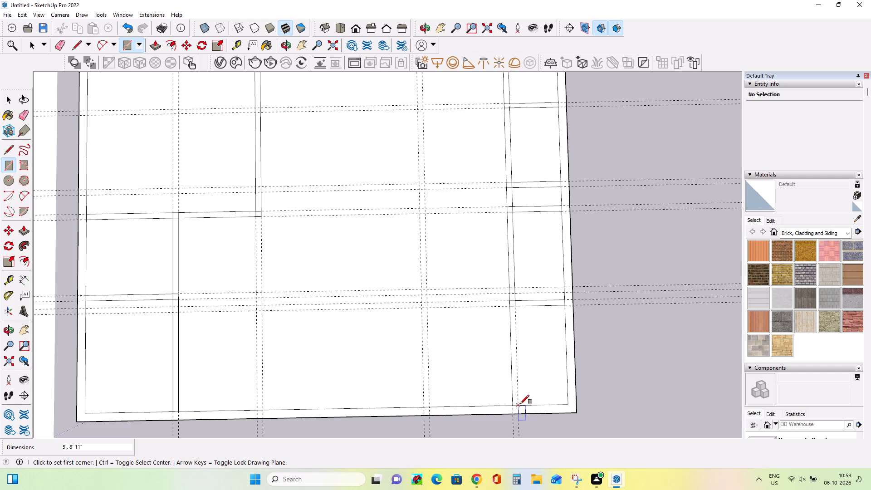
left_click(520, 404)
left_click(564, 300)
Examine the front dress room and adjoining bedroom on the floor plan and compare them with the drawn walls.
scroll(578, 371, "down", 3)
scroll(543, 348, "down", 2)
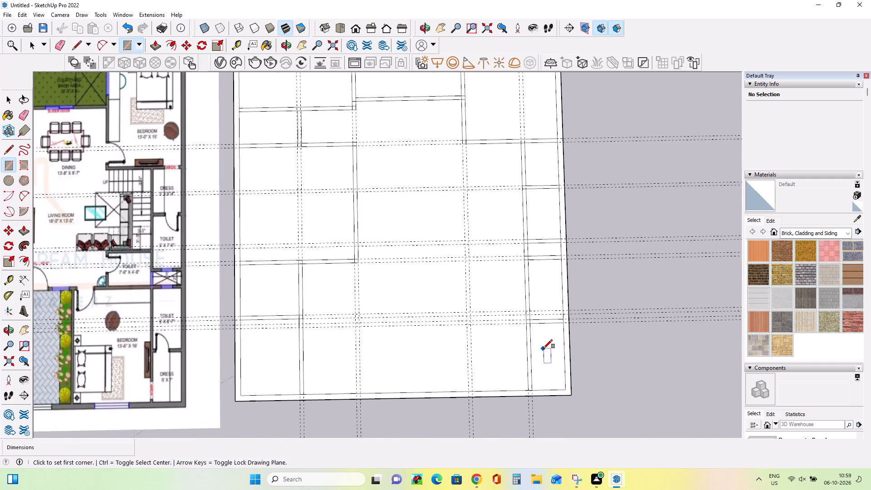
scroll(543, 348, "down", 4)
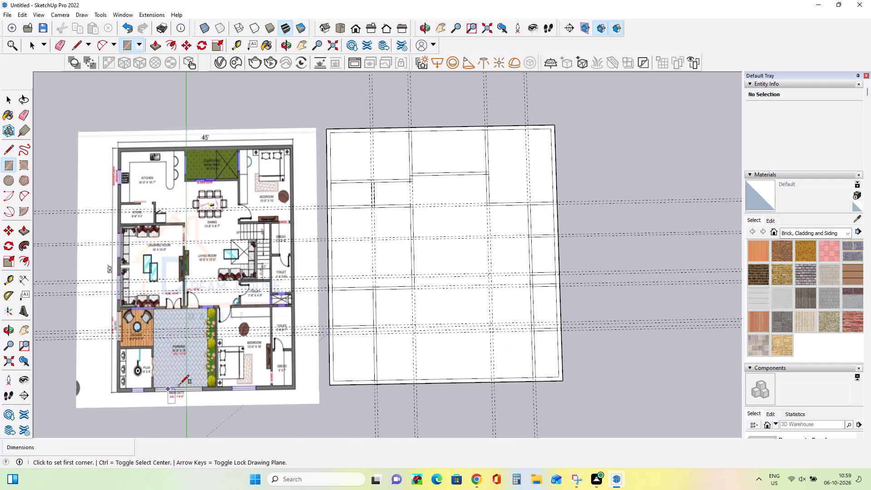
scroll(227, 372, "up", 7)
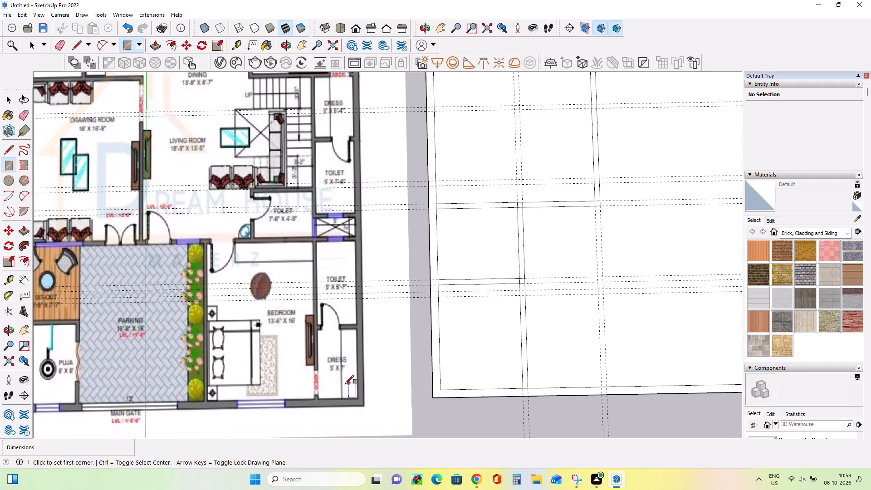
scroll(345, 381, "down", 9)
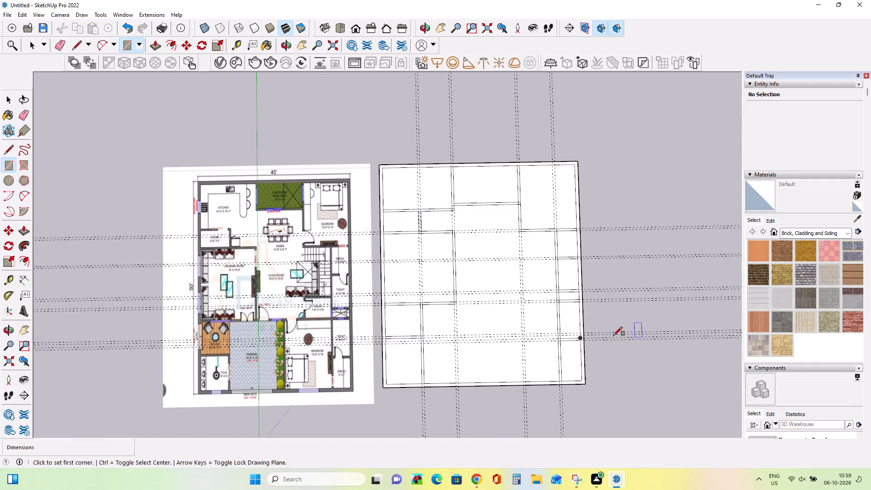
scroll(563, 354, "up", 5)
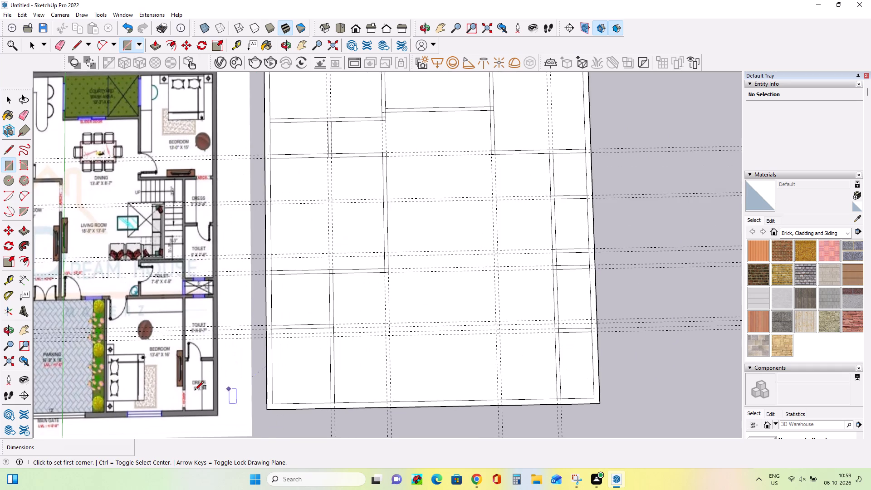
scroll(178, 405, "up", 7)
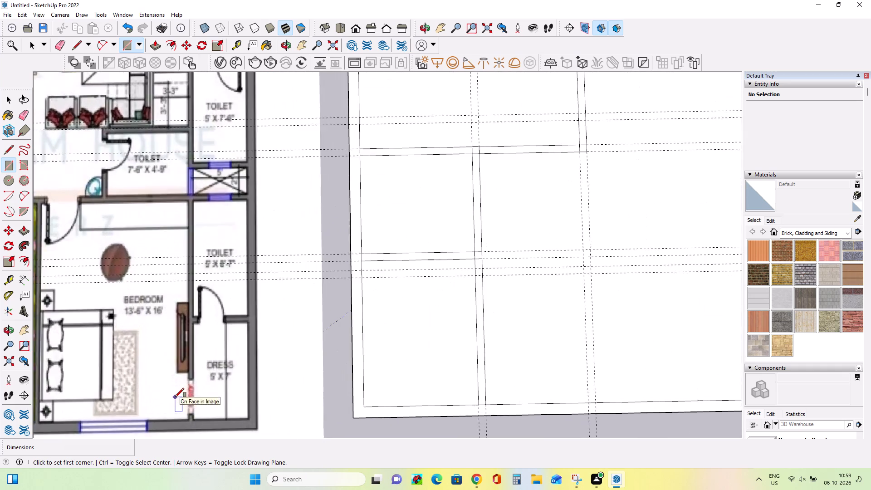
Examine the front bedroom's dimensions and walls on the floor plan and compare them with the drawn layout.
scroll(176, 400, "up", 4)
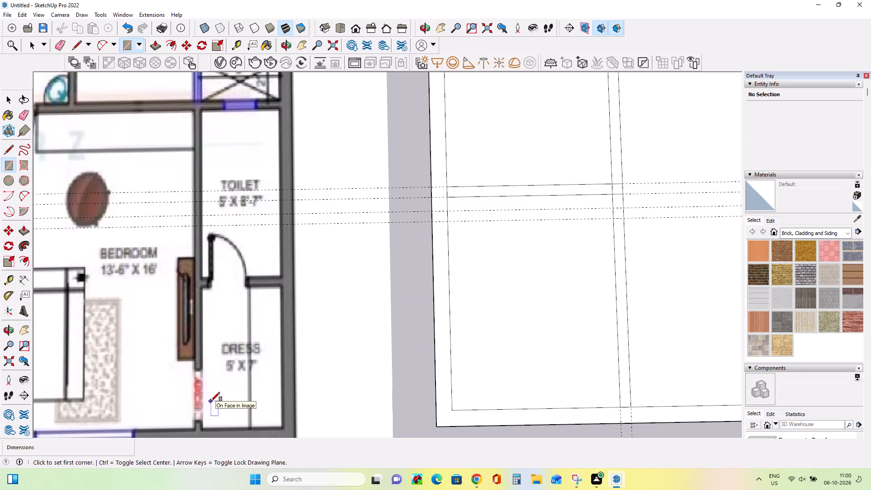
scroll(244, 347, "down", 11)
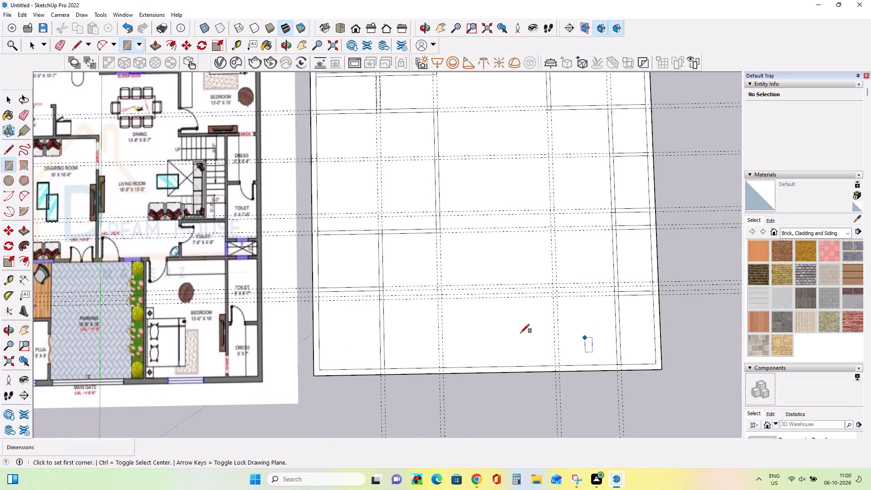
scroll(547, 328, "down", 3)
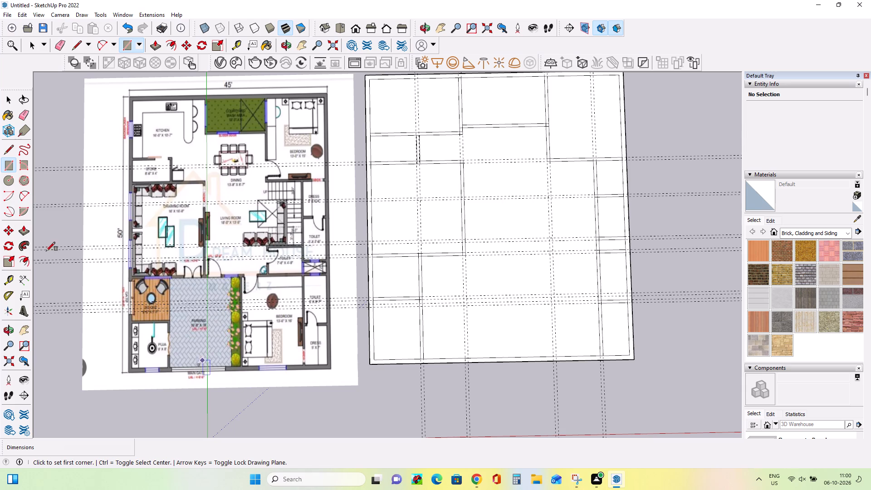
scroll(274, 330, "up", 2)
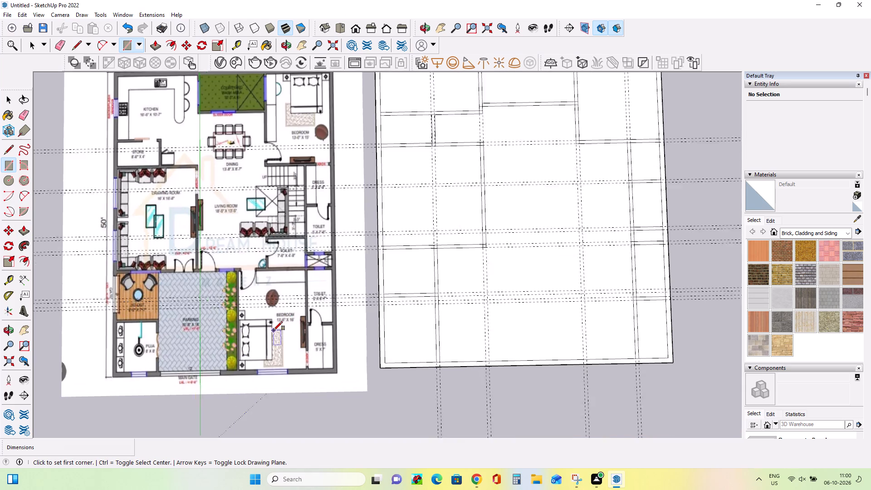
scroll(274, 330, "up", 7)
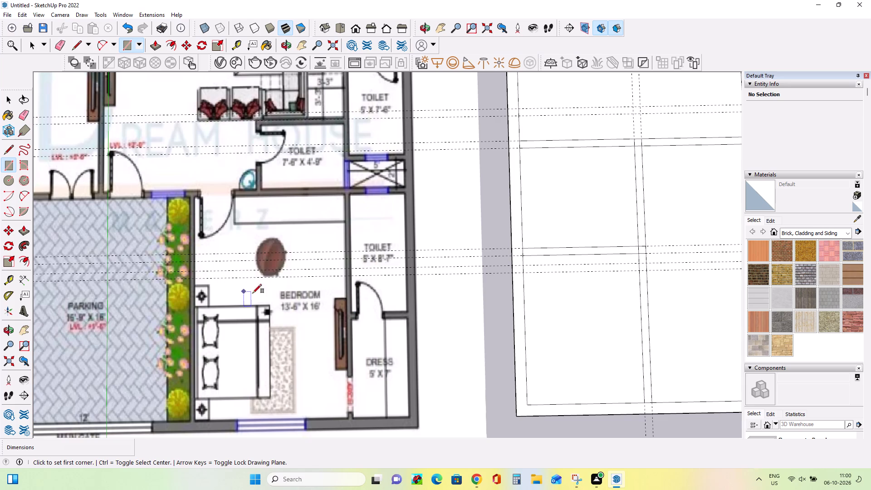
scroll(277, 278, "down", 7)
scroll(300, 256, "up", 4)
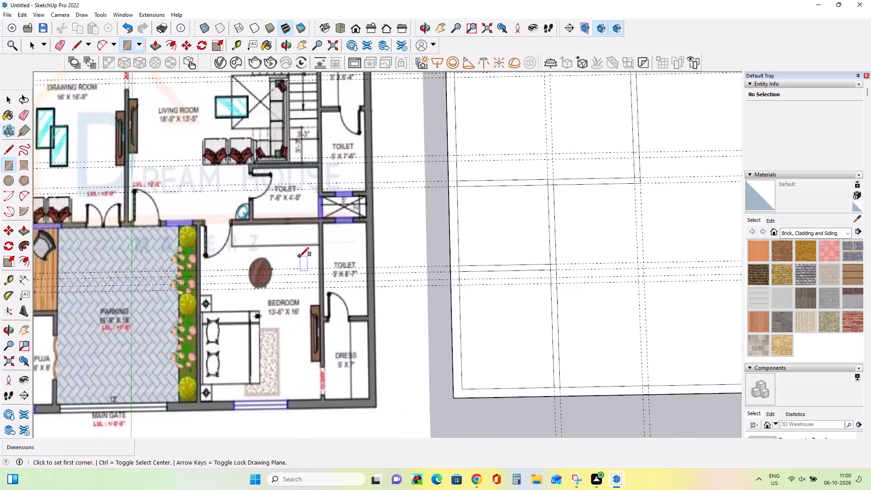
scroll(298, 307, "up", 6)
scroll(294, 325, "down", 10)
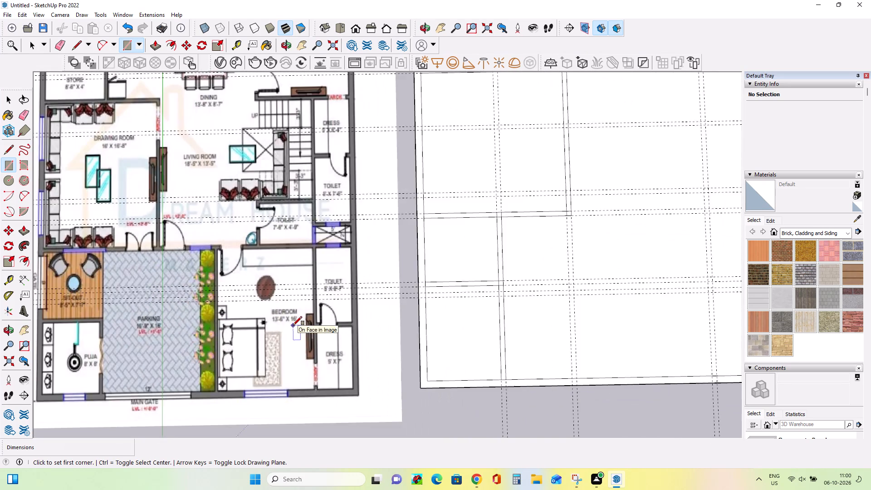
scroll(252, 279, "down", 3)
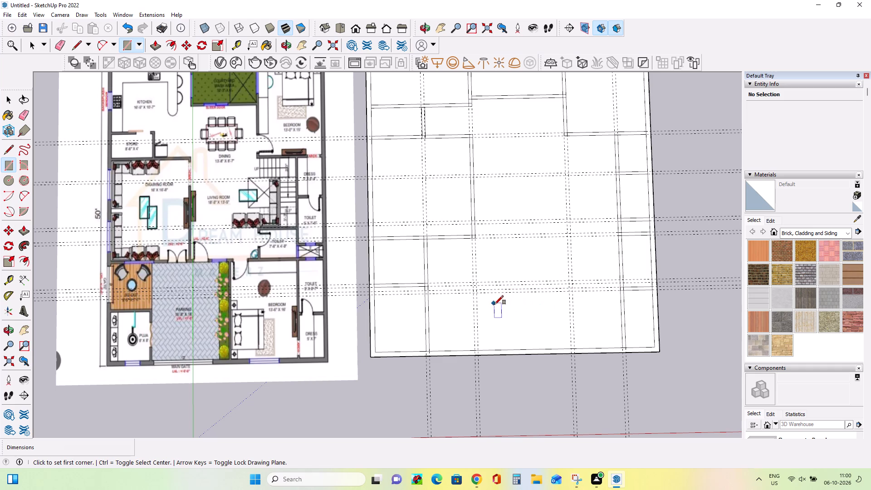
scroll(281, 308, "up", 9)
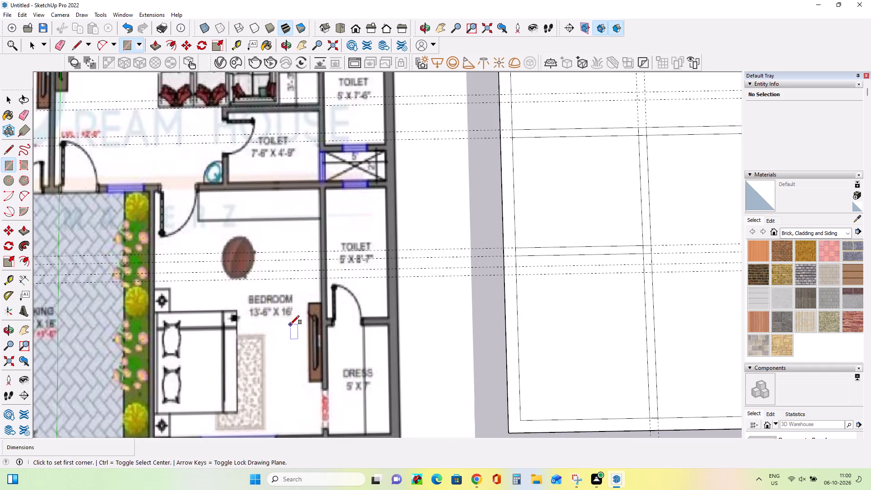
scroll(290, 324, "down", 10)
scroll(290, 324, "up", 10)
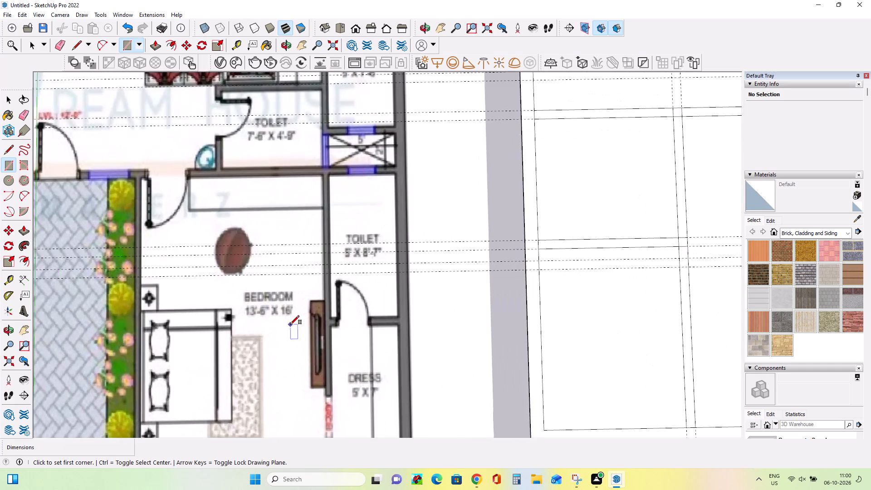
scroll(290, 324, "down", 11)
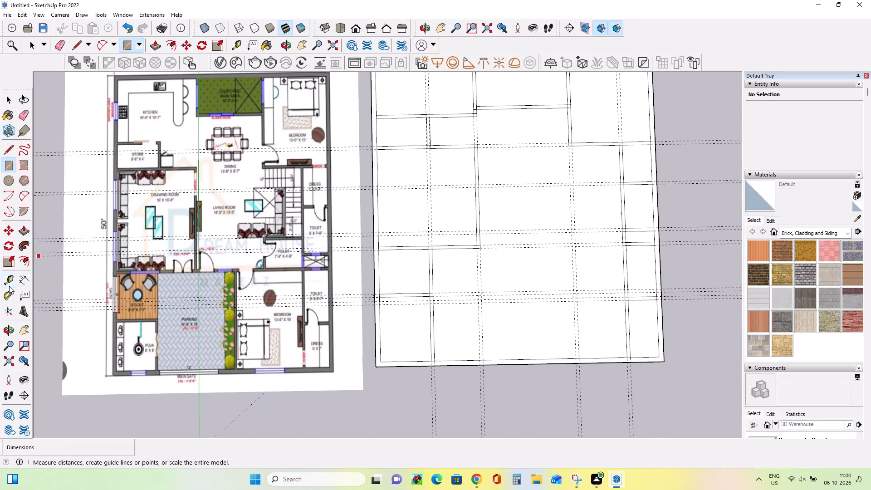
Place a guide 13'4" from the front dress room's bedroom-side wall line, marking the front bedroom's parking-side wall.
left_click(9, 286)
left_click(624, 269)
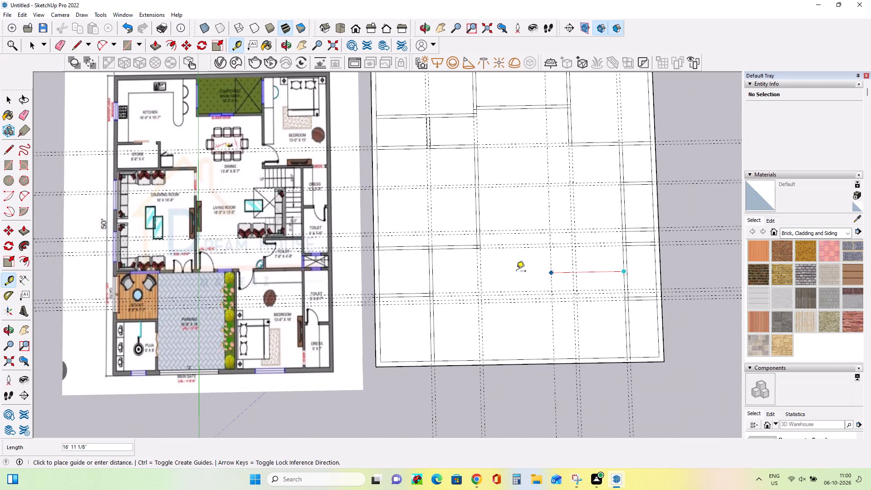
type("13")
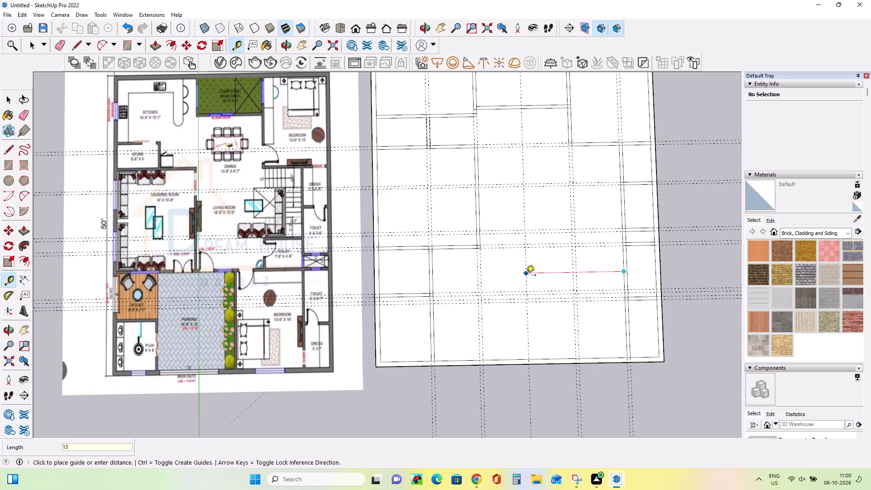
key("apostrophe")
type("4\"")
key("Return")
Place a parallel guide 6" from the new bedroom guide, toward the dress room, marking the wall's thickness.
scroll(526, 276, "up", 1)
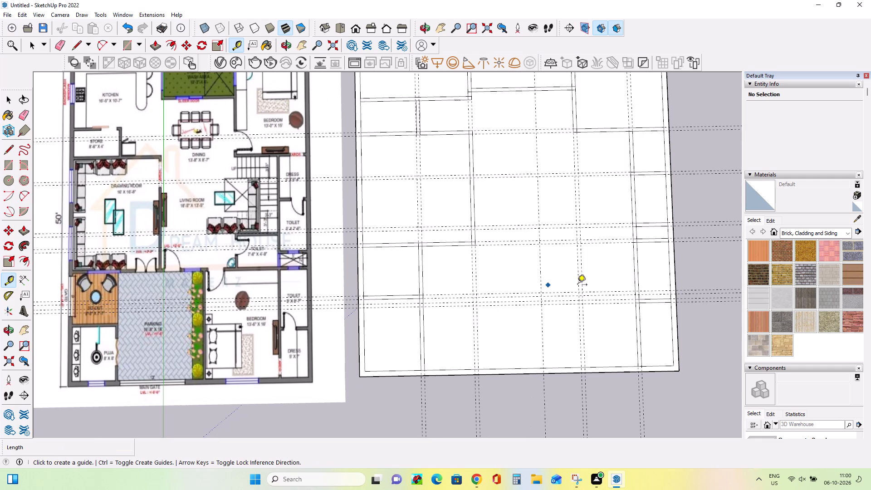
scroll(573, 270, "up", 3)
scroll(577, 277, "down", 2)
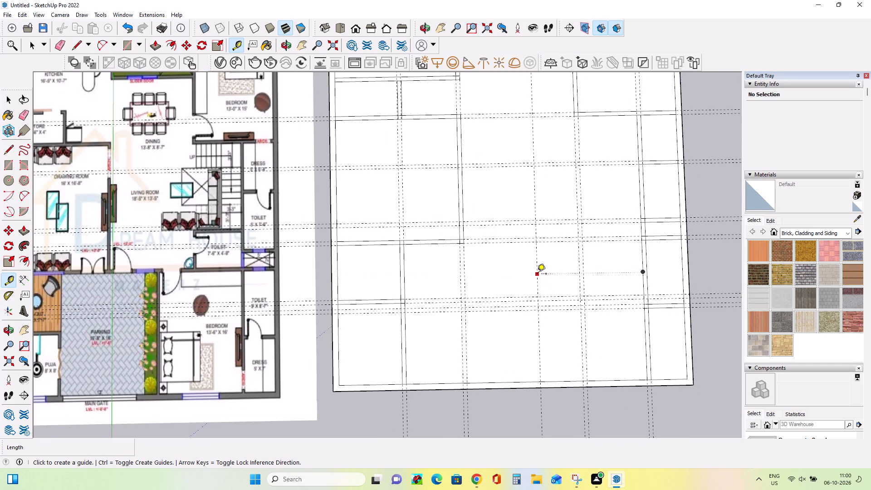
left_click(536, 274)
key("Escape")
scroll(549, 279, "up", 1)
left_click(535, 265)
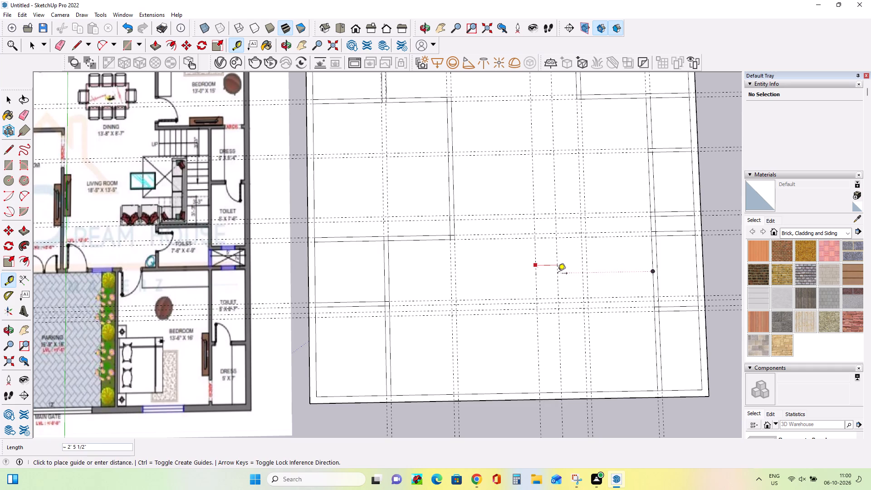
type("6\"")
key("Return")
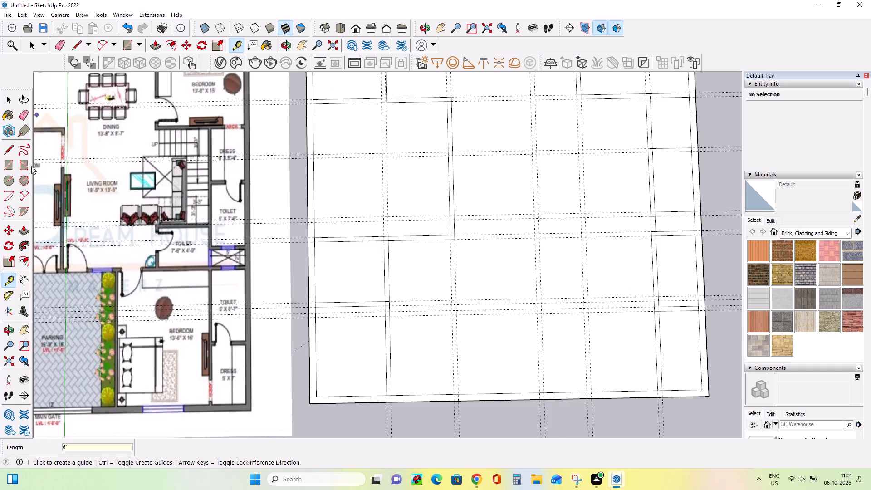
Draw 18' by 13'4", 12'10" by 18' and 17'6" by 12'10" rectangles on the guides, forming the front bedroom's walls.
left_click(8, 163)
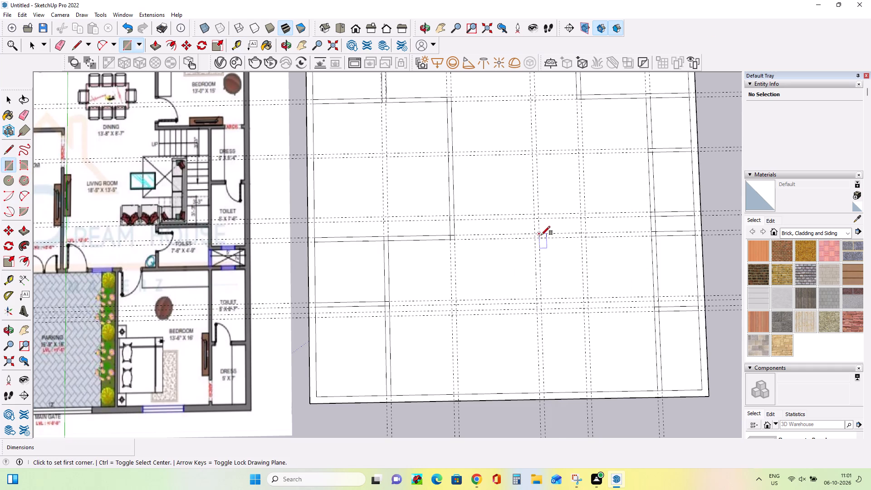
left_click(537, 232)
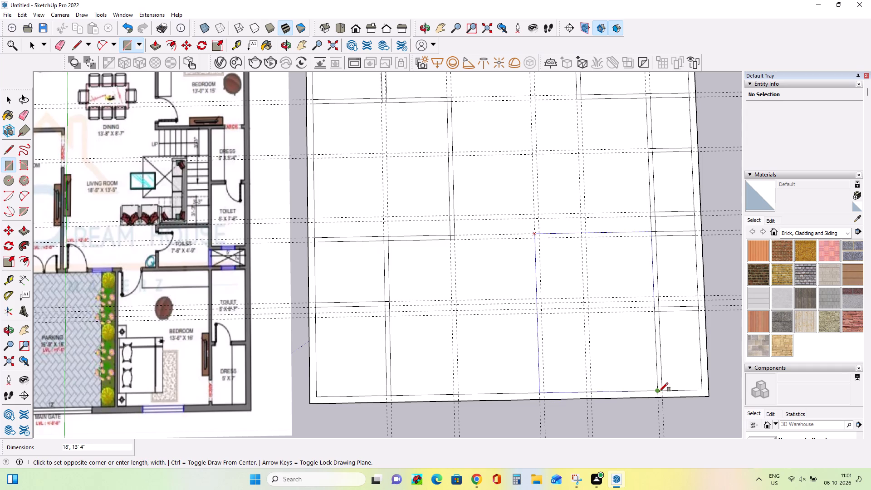
left_click(659, 392)
scroll(540, 240, "up", 3)
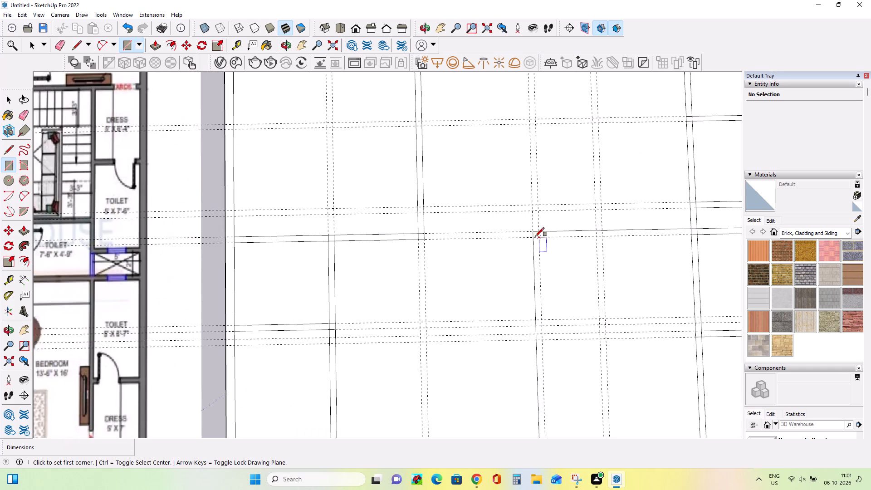
left_click(541, 232)
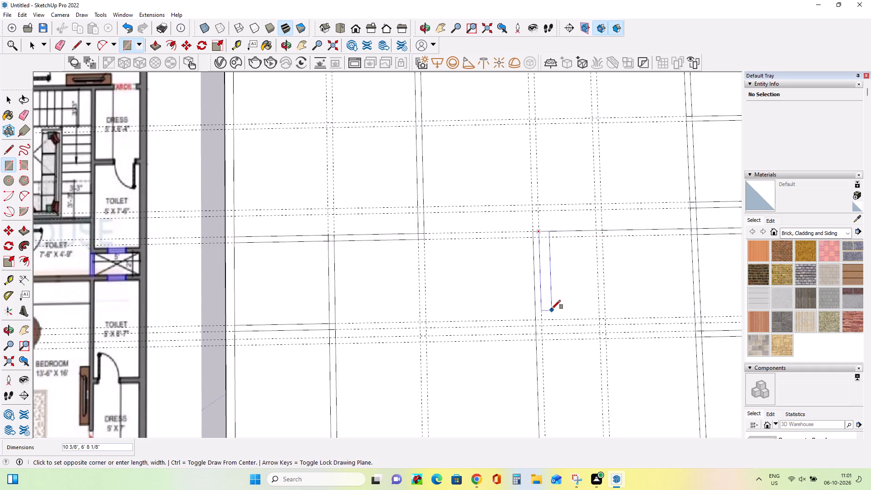
scroll(552, 309, "down", 7)
scroll(635, 381, "up", 6)
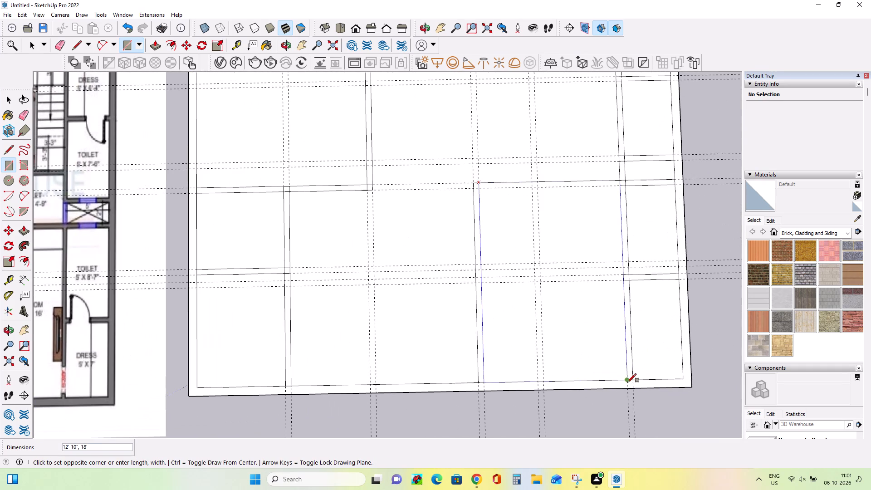
left_click(627, 382)
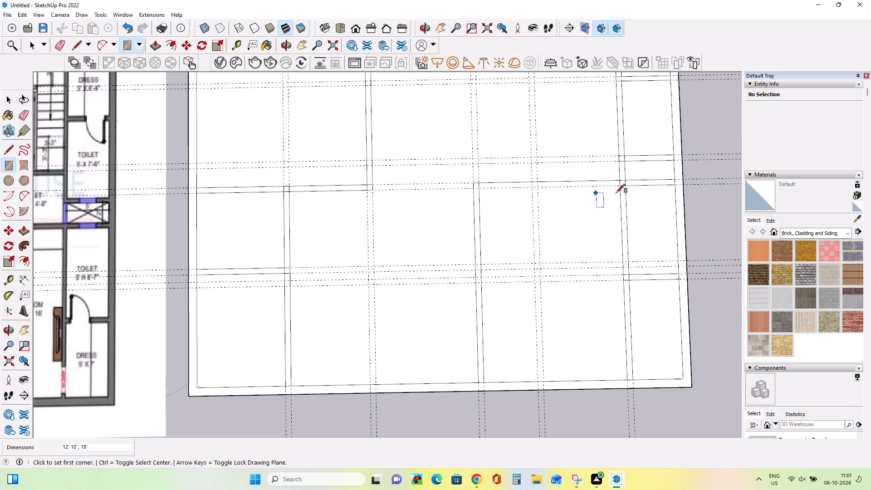
left_click(620, 185)
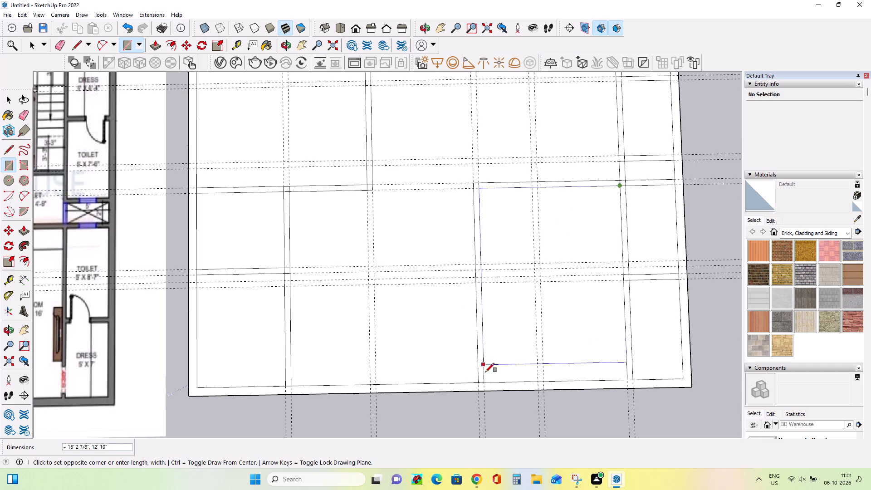
left_click(485, 379)
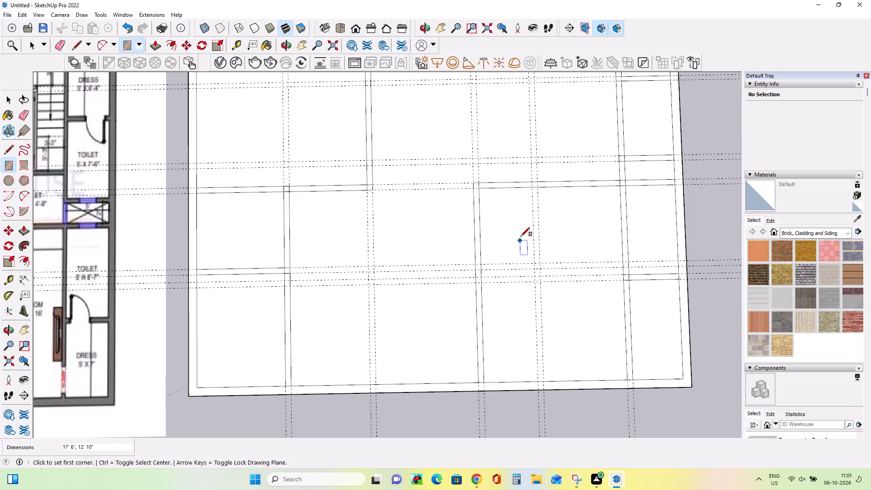
Examine the parking, sit-out and entrance areas on the floor plan and compare them with the drawn walls.
scroll(538, 287, "down", 4)
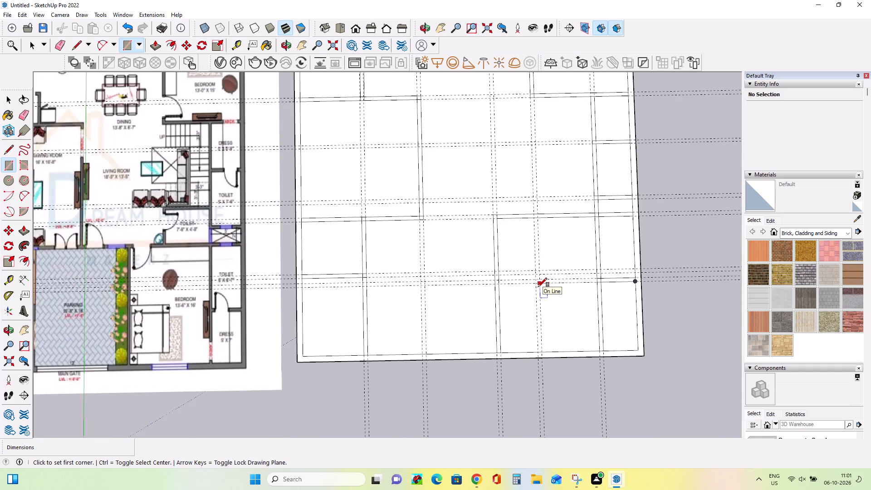
scroll(538, 287, "down", 3)
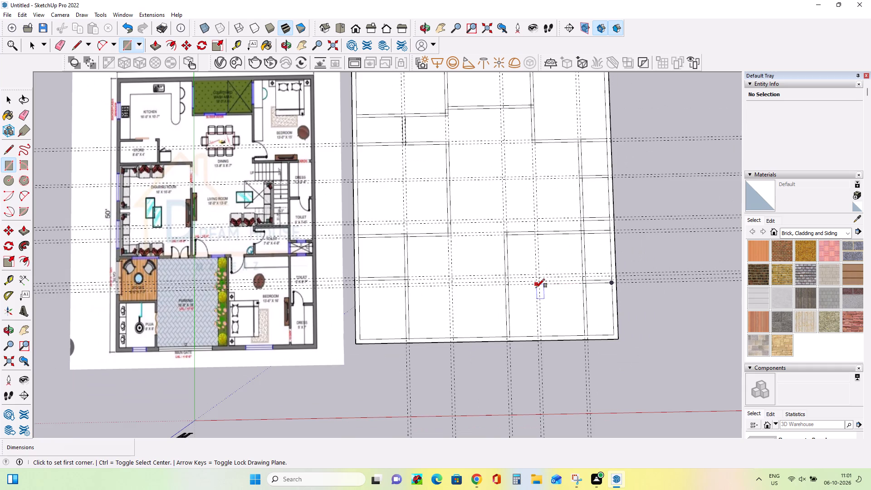
scroll(536, 288, "up", 1)
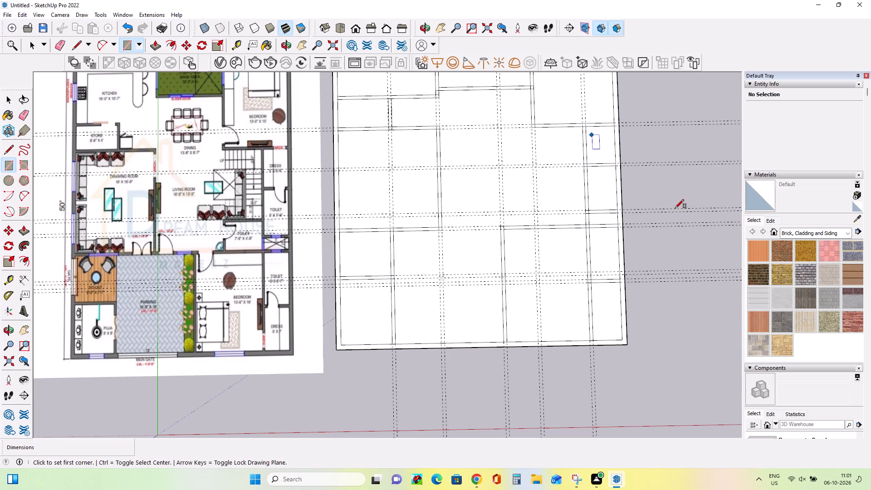
scroll(599, 260, "up", 4)
scroll(599, 259, "down", 5)
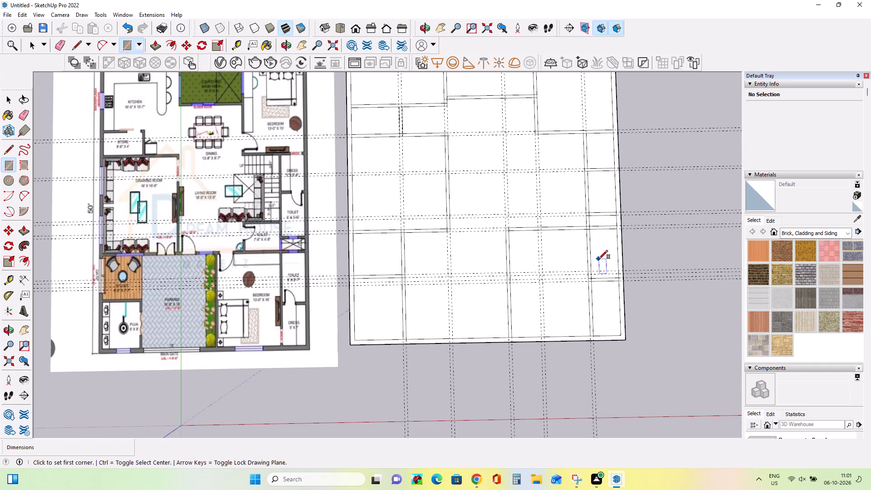
scroll(599, 259, "up", 1)
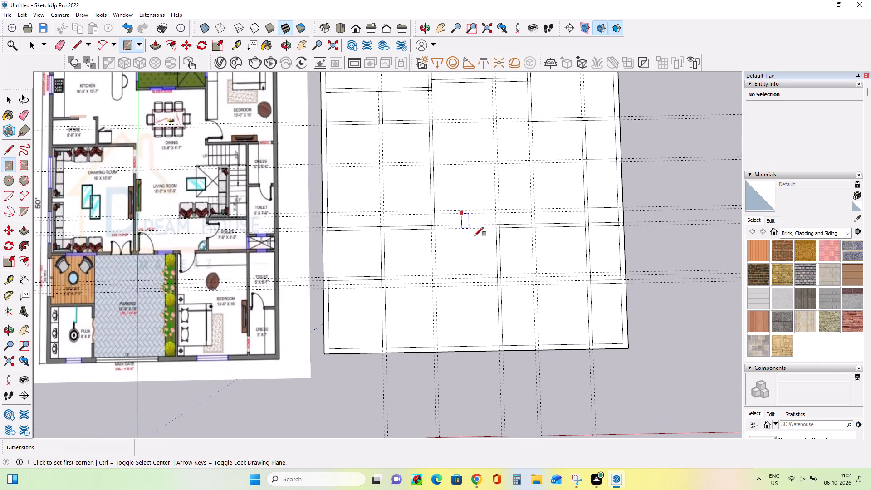
scroll(509, 274, "down", 3)
scroll(225, 305, "up", 4)
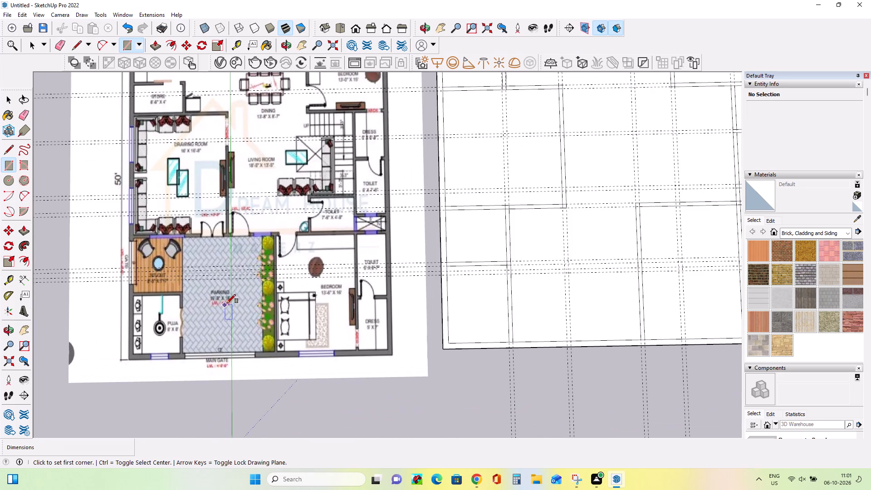
scroll(230, 244, "up", 8)
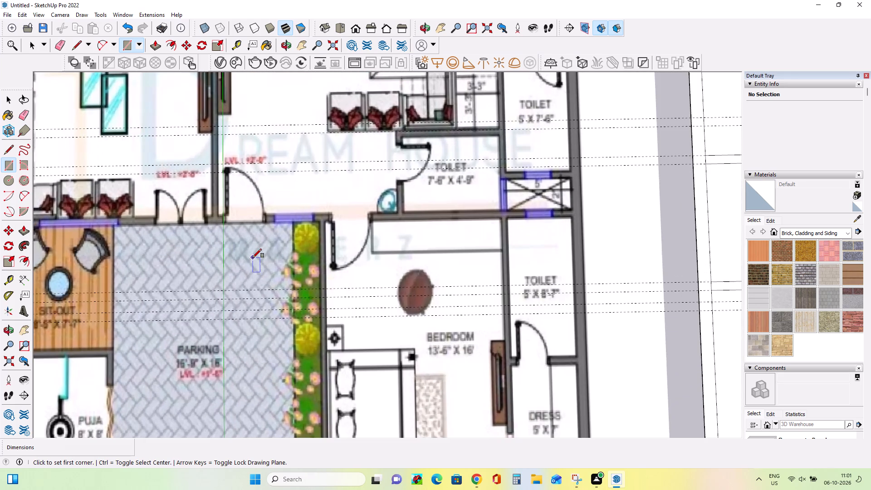
scroll(253, 258, "down", 11)
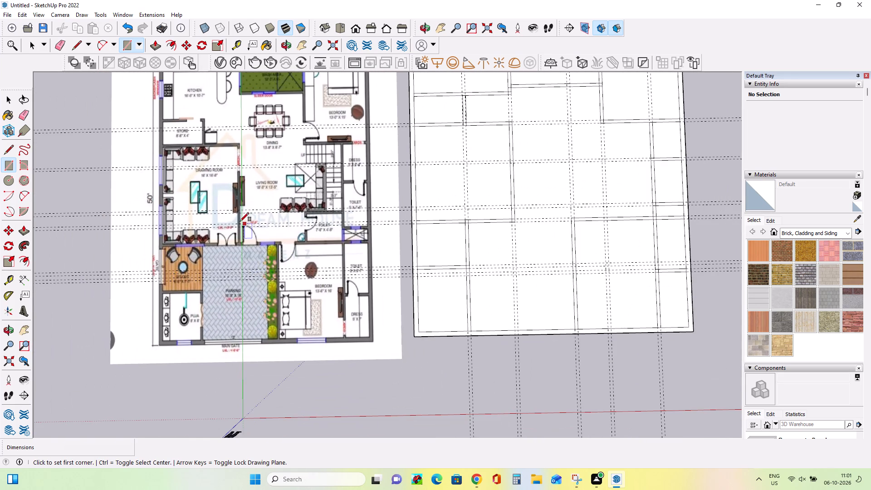
Examine the entrance, common toilet and front bedroom areas on the floor plan and compare them with the drawn walls.
scroll(251, 239, "up", 7)
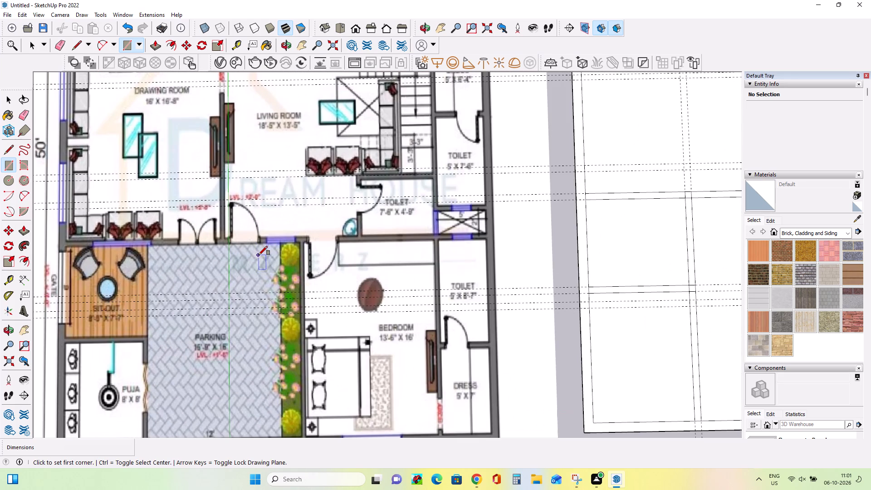
scroll(259, 255, "down", 3)
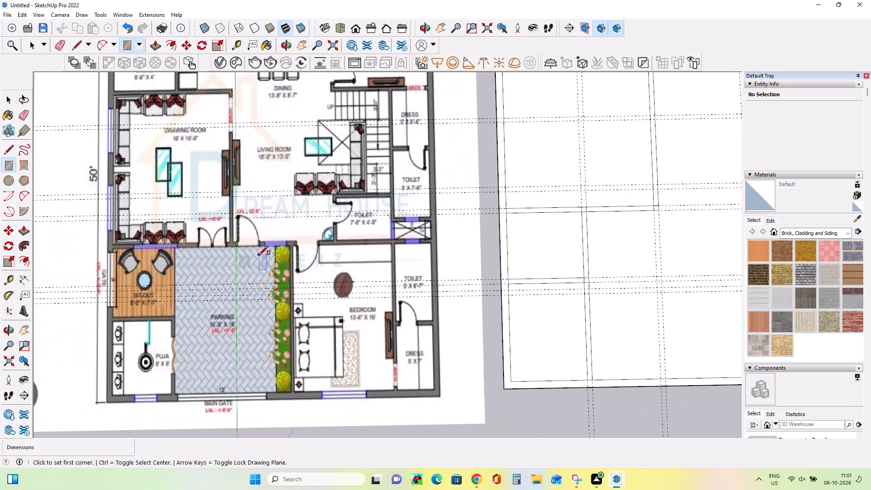
scroll(259, 255, "down", 4)
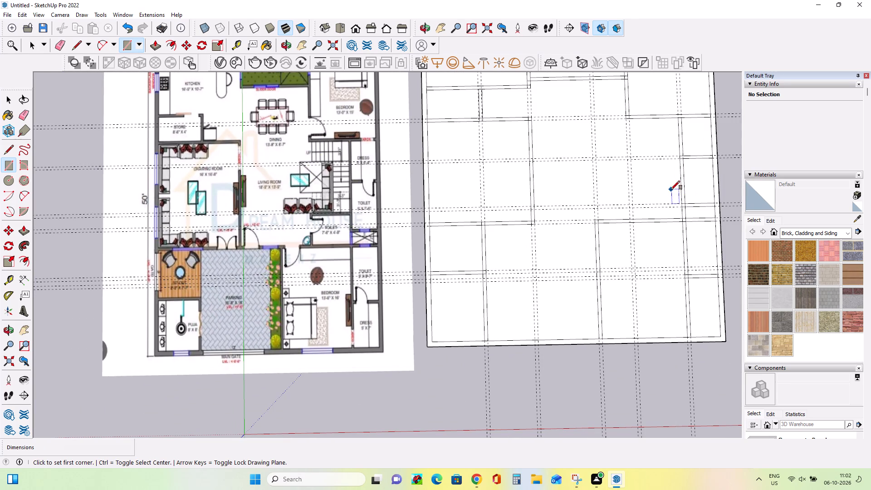
scroll(668, 199, "up", 3)
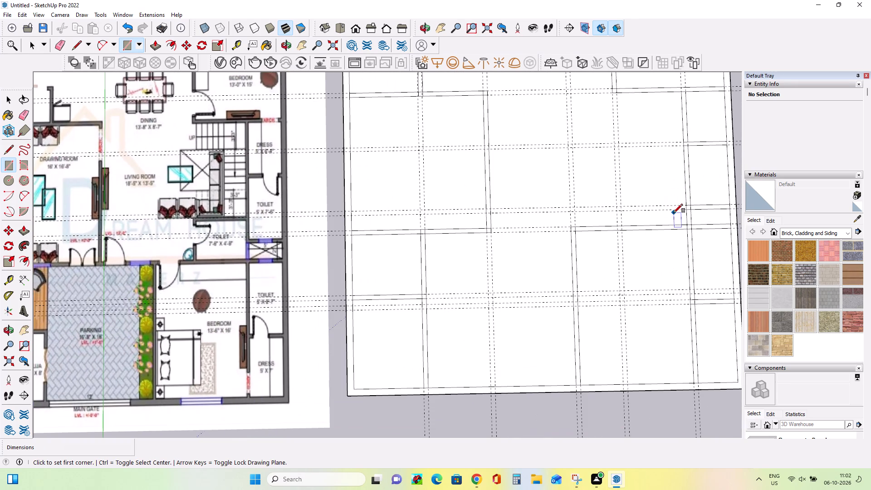
scroll(210, 233, "up", 3)
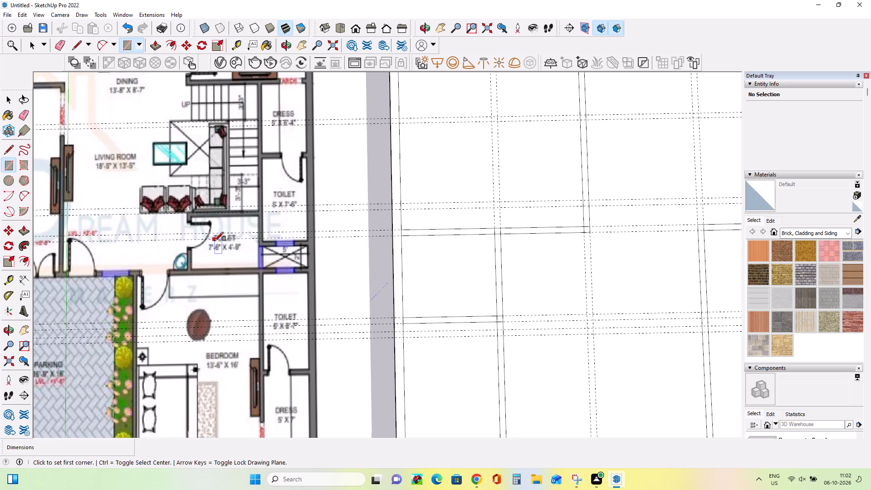
scroll(225, 281, "down", 3)
scroll(239, 246, "down", 2)
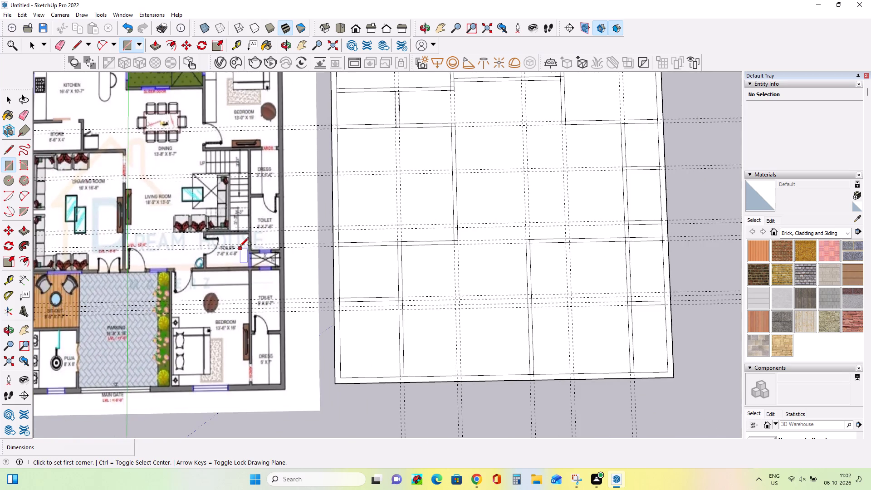
scroll(240, 246, "up", 8)
scroll(240, 247, "down", 8)
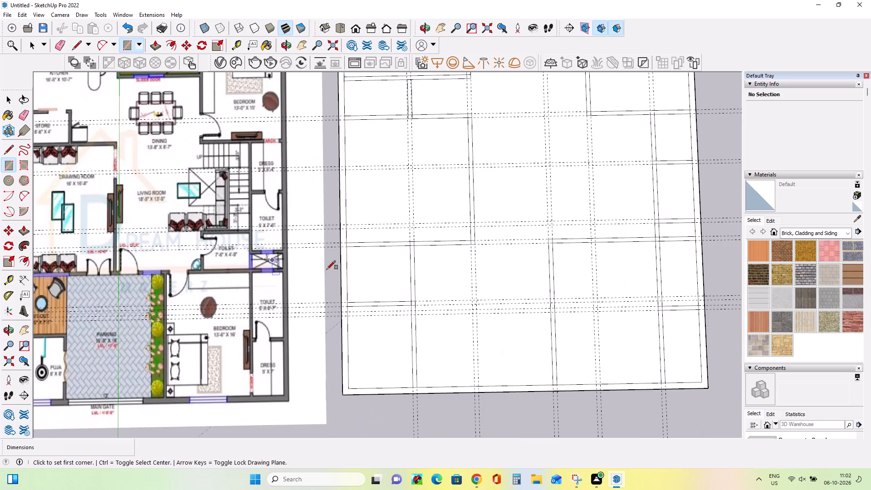
Draw a rectangle about 4'2" by 6" from the drawing room's parking-side corner toward the front bedroom, extending the entrance wall.
scroll(637, 235, "up", 2)
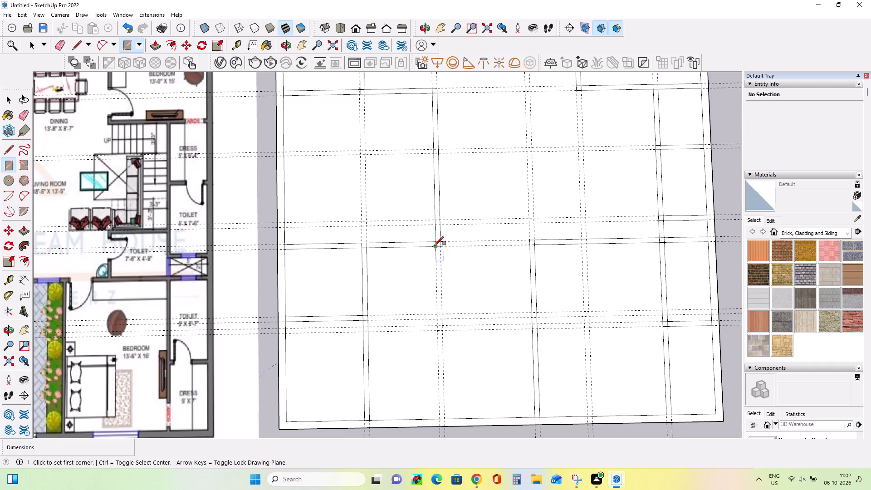
scroll(435, 245, "up", 3)
scroll(444, 240, "down", 6)
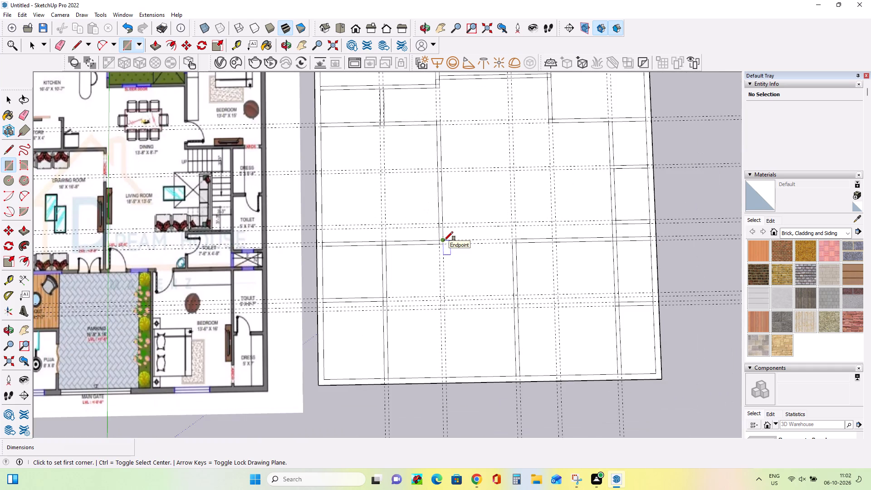
scroll(444, 240, "up", 3)
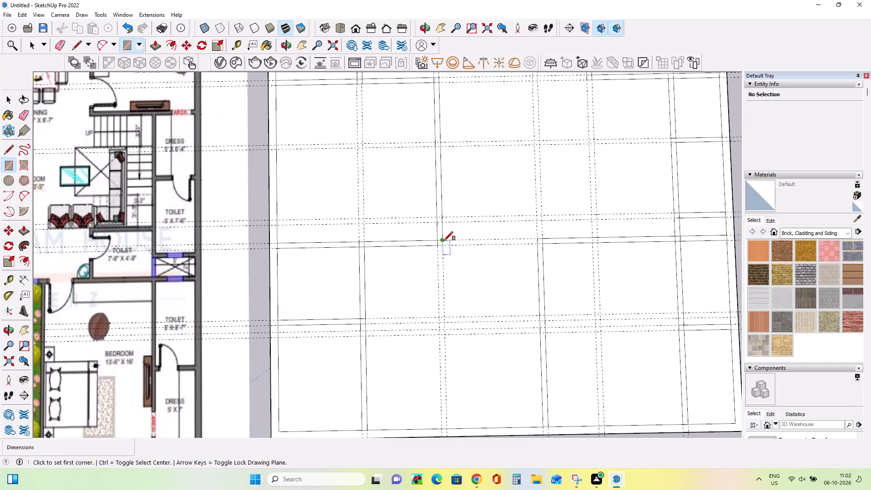
left_click(444, 240)
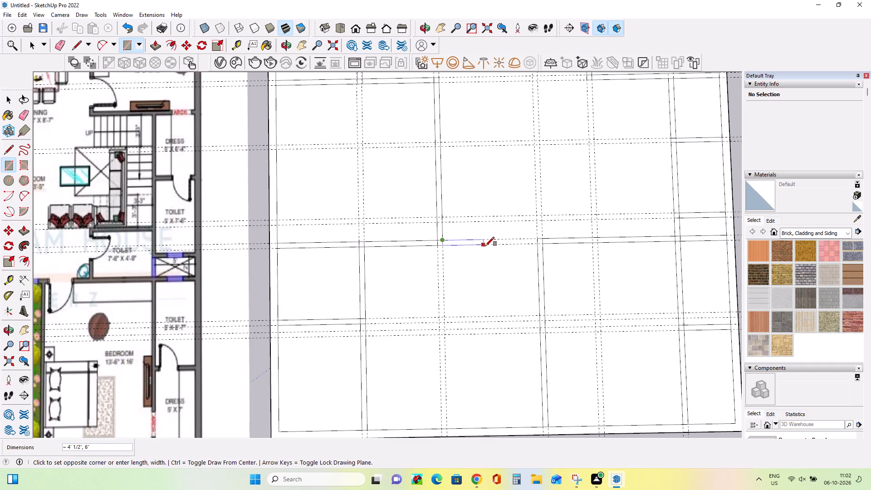
left_click(485, 246)
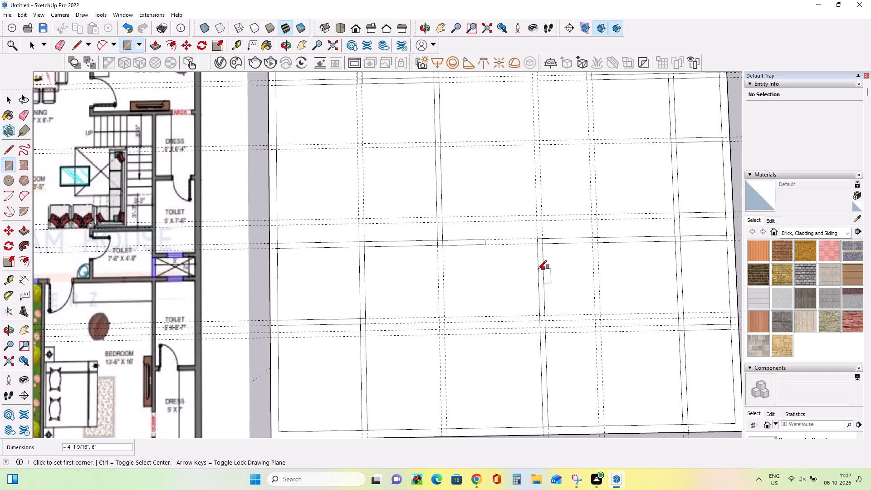
Check the complete wall layout against the floor plan image, including the dining, living room and staircase areas.
scroll(538, 269, "down", 4)
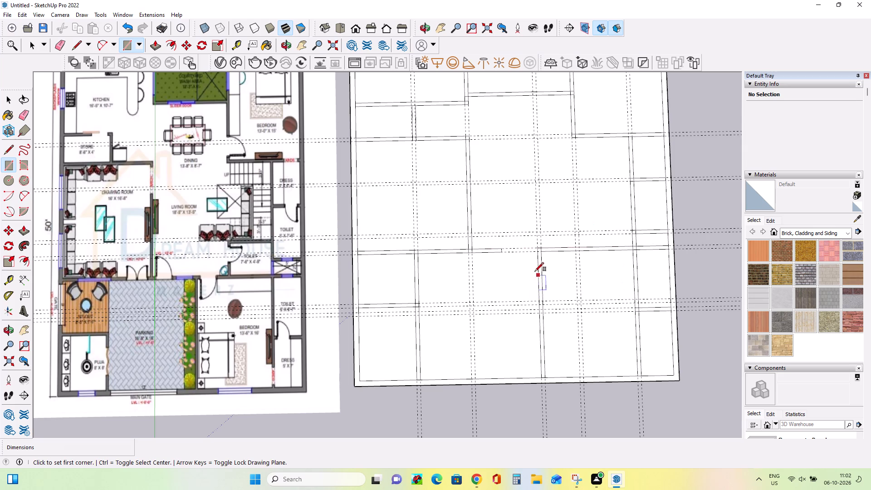
scroll(530, 260, "up", 3)
scroll(530, 255, "down", 9)
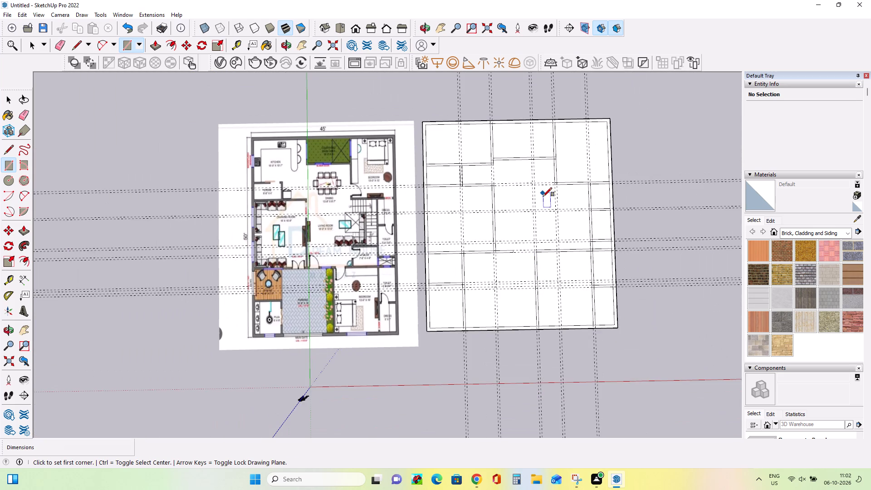
scroll(543, 201, "up", 3)
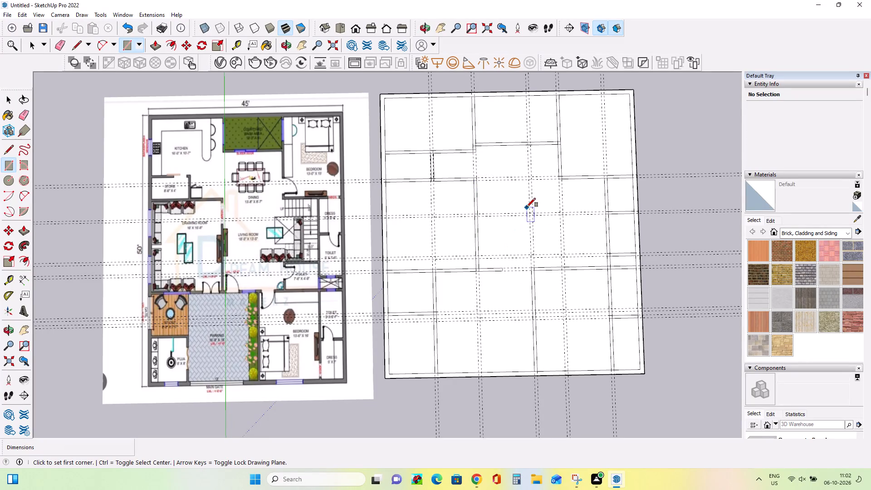
scroll(534, 235, "down", 3)
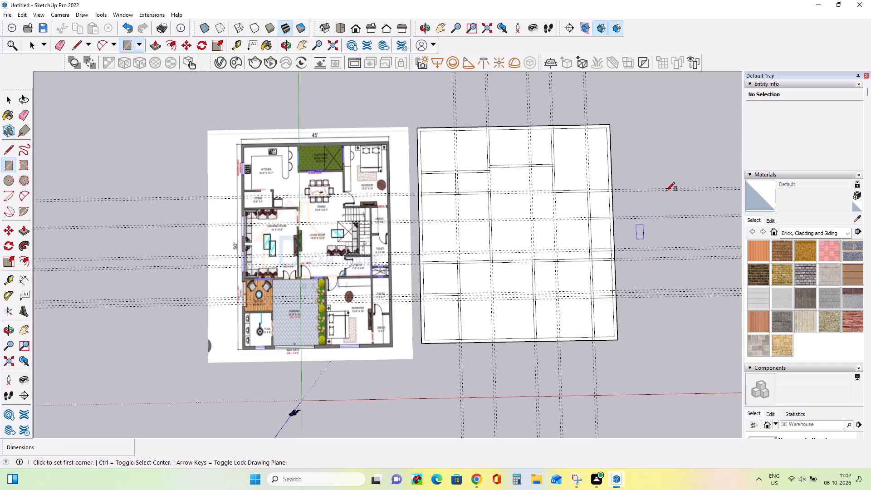
scroll(633, 188, "up", 3)
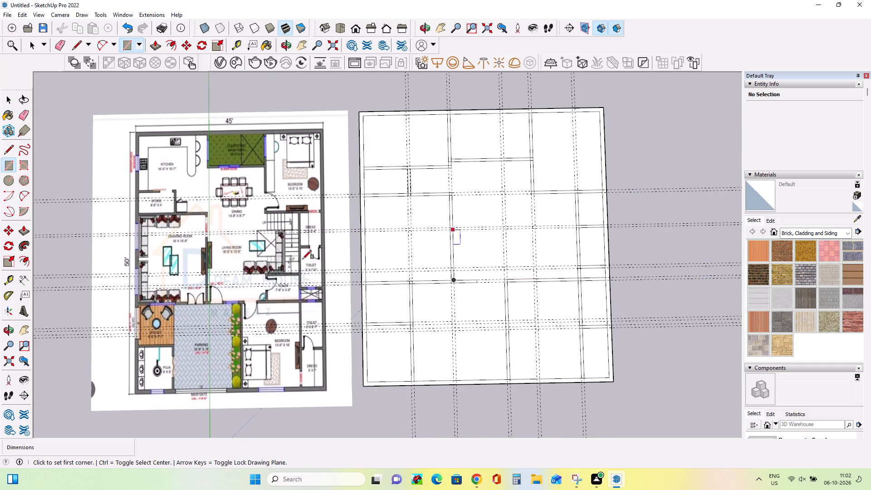
scroll(455, 373, "up", 1)
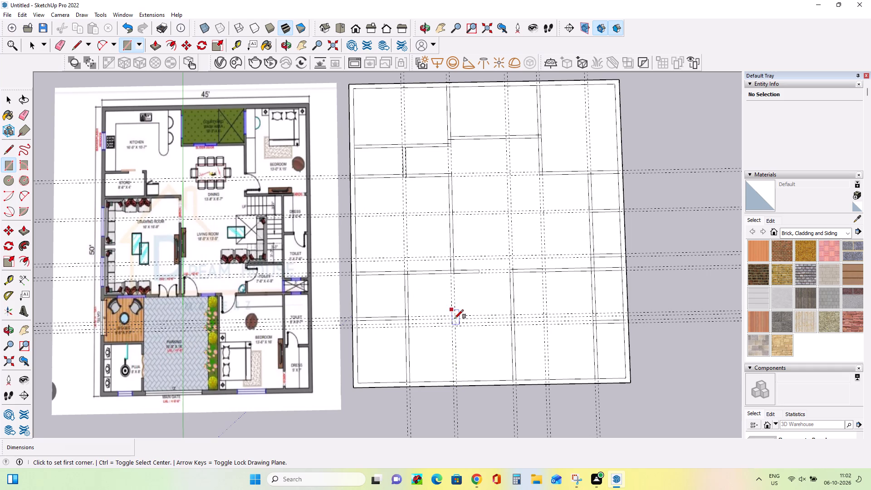
scroll(466, 304, "down", 2)
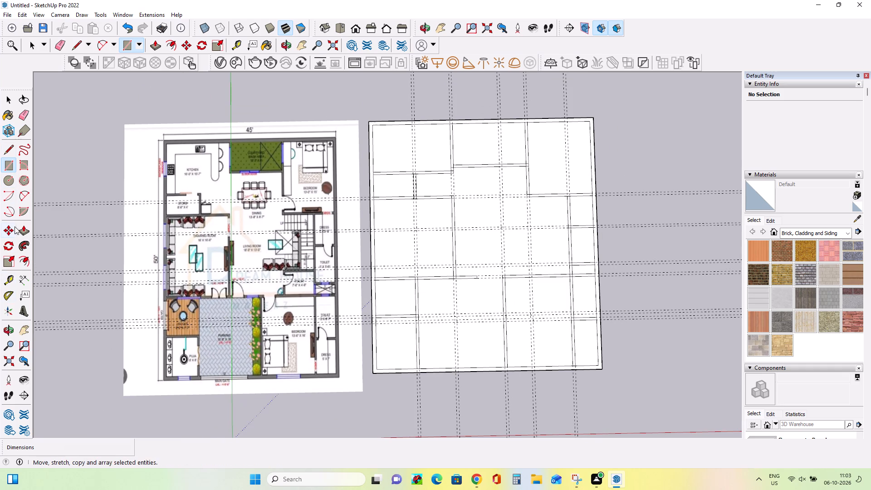
Erase all the guides crossing the wall layout in both directions, keeping the drawn walls.
left_click(22, 116)
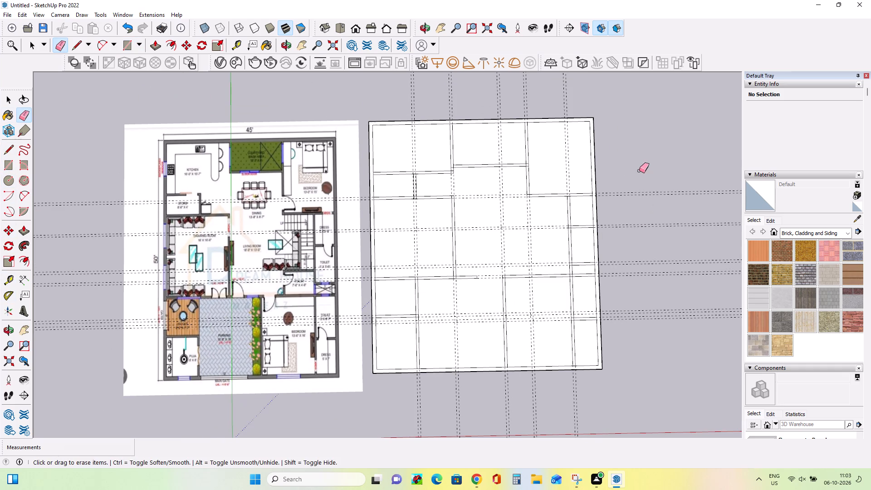
left_click_drag(639, 171, 654, 332)
left_click_drag(695, 163, 677, 301)
left_click_drag(692, 214, 677, 323)
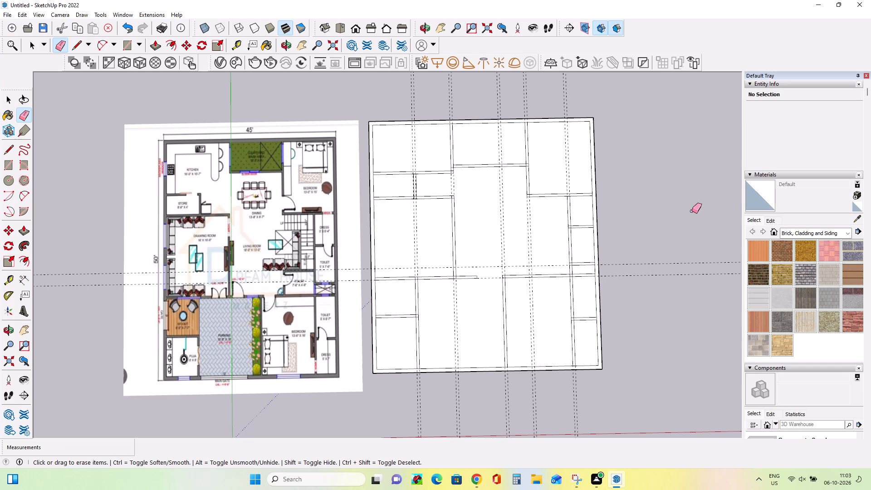
left_click_drag(692, 211, 682, 308)
left_click_drag(688, 243, 683, 299)
left_click_drag(693, 254, 692, 301)
left_click_drag(700, 265, 689, 326)
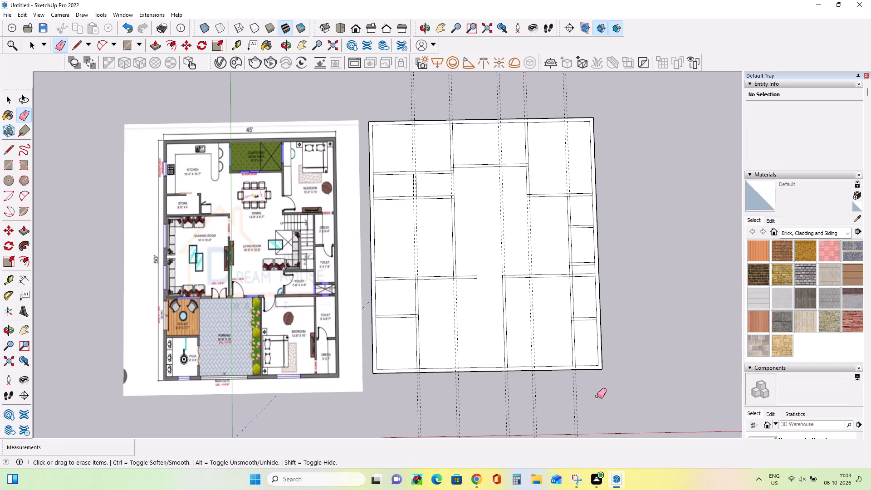
left_click_drag(597, 396, 402, 391)
left_click_drag(404, 392, 587, 439)
left_click_drag(536, 379, 462, 377)
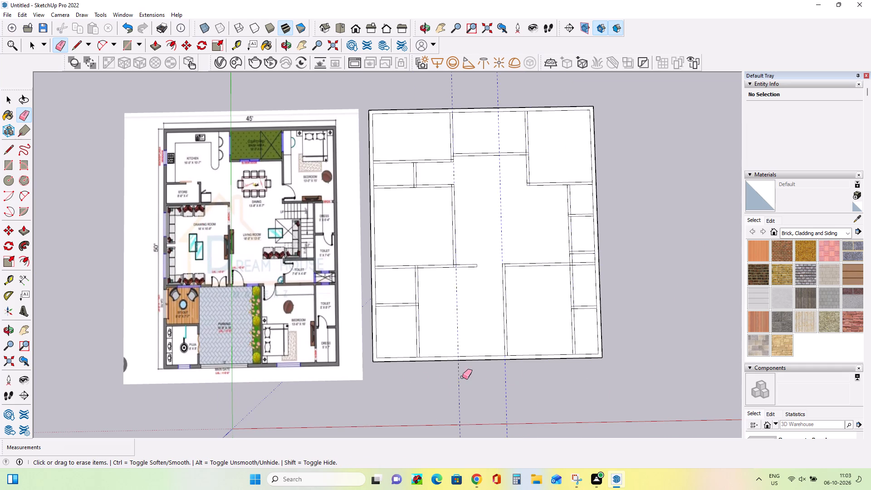
left_click_drag(462, 377, 446, 377)
left_click_drag(446, 375, 579, 397)
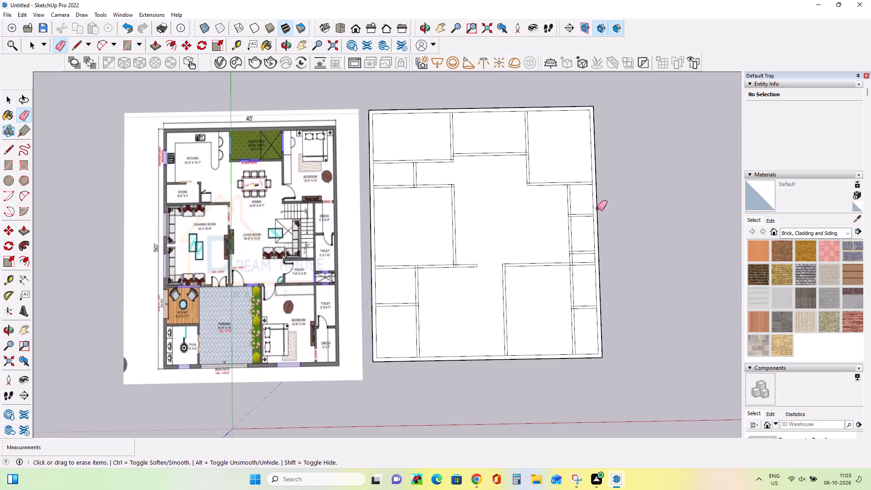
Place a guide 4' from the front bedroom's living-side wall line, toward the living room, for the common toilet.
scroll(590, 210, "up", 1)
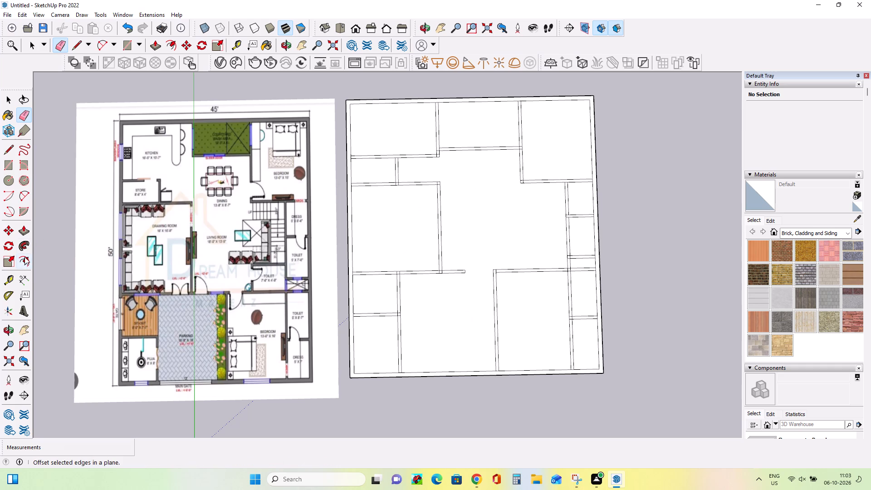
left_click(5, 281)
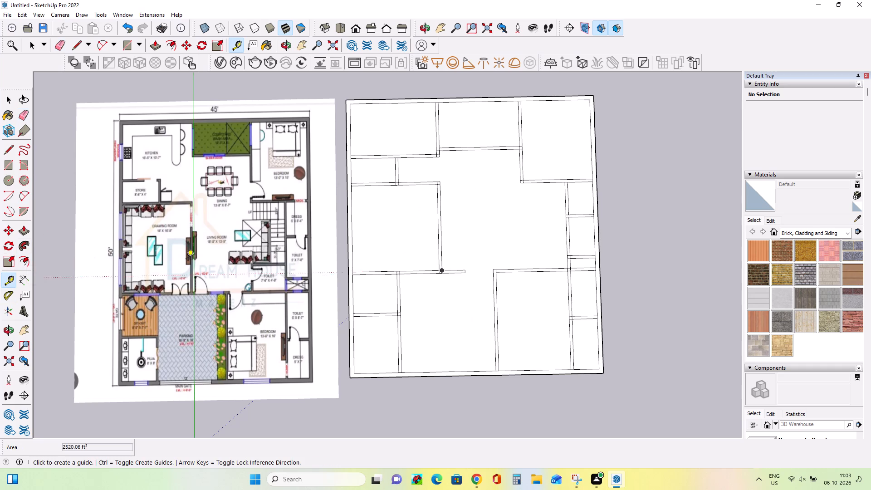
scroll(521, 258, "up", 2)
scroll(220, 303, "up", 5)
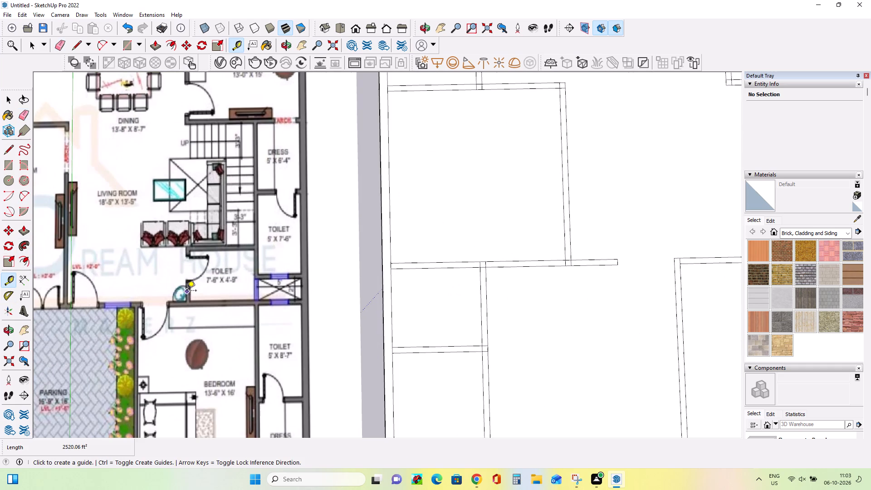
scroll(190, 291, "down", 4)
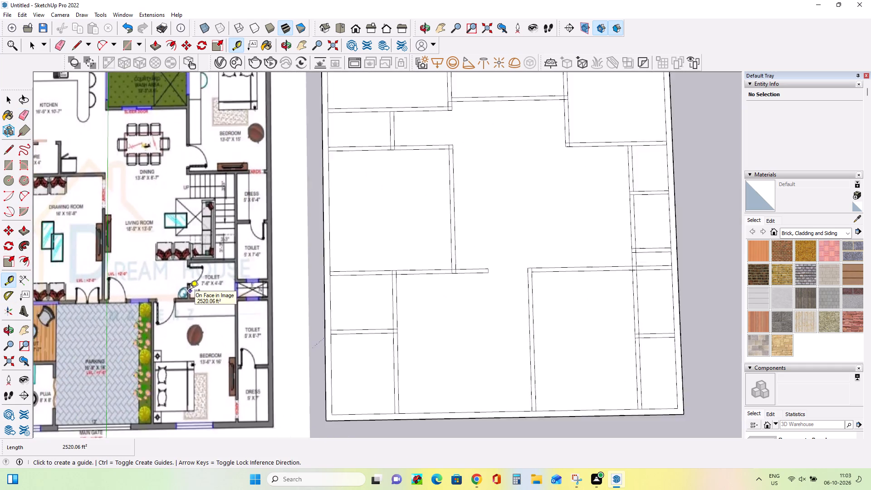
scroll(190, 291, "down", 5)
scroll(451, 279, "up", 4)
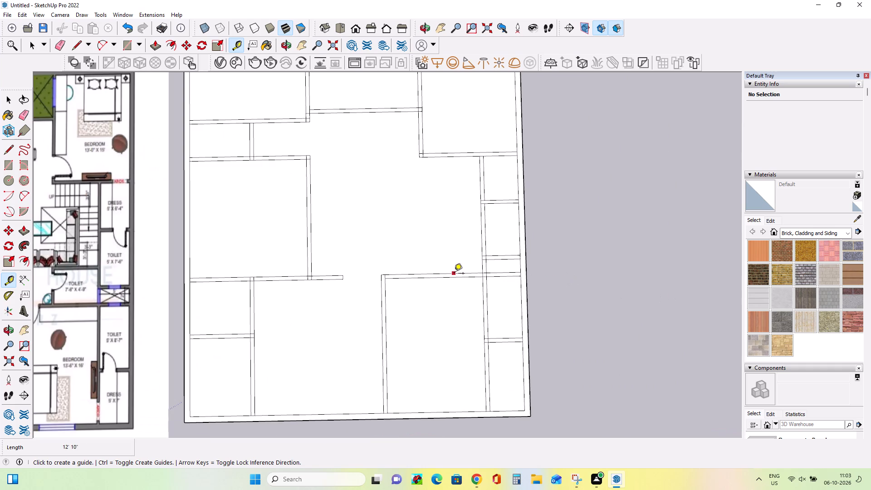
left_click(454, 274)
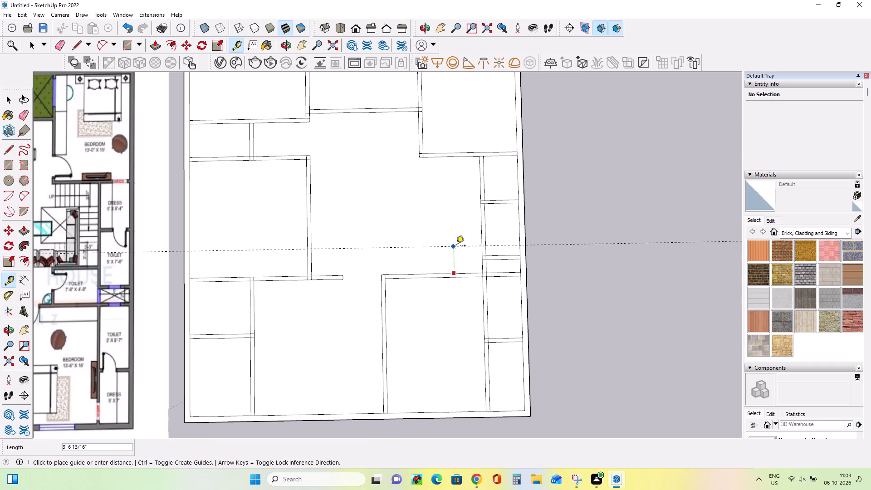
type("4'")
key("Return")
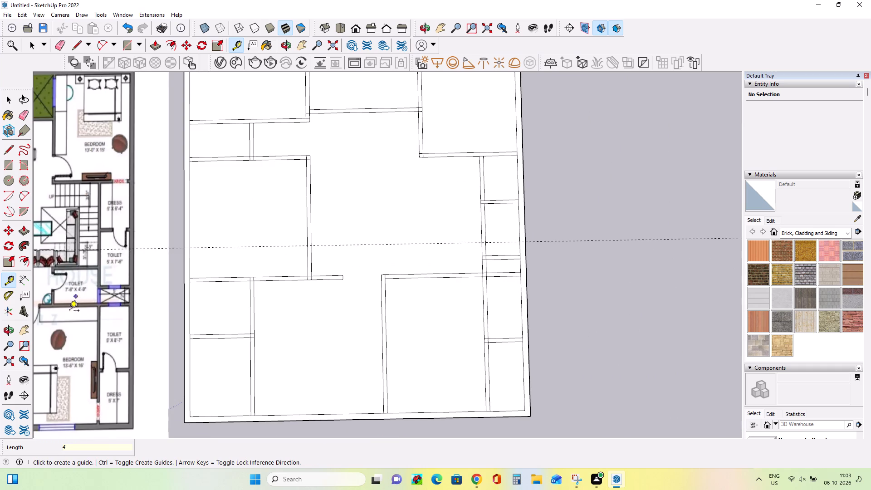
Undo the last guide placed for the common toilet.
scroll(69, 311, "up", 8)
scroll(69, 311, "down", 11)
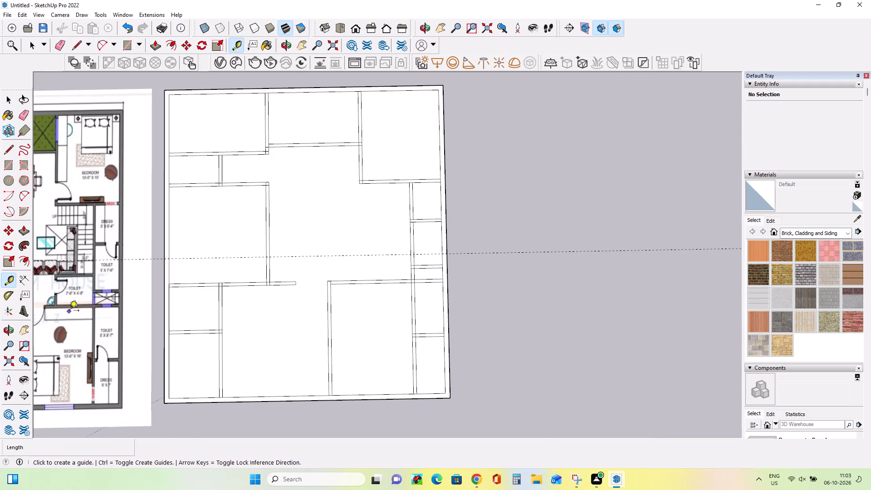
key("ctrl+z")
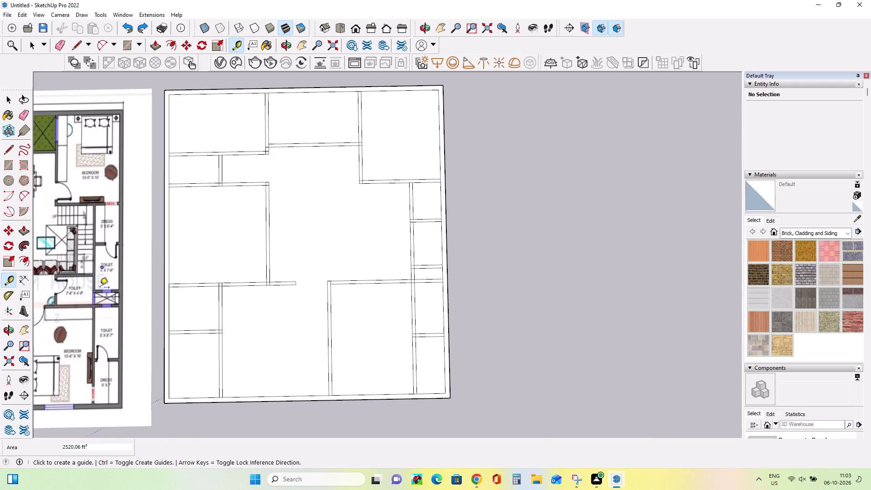
Place a guide 4'9" from the front bedroom's living-side wall line, toward the living room, marking the common toilet's depth.
left_click(384, 279)
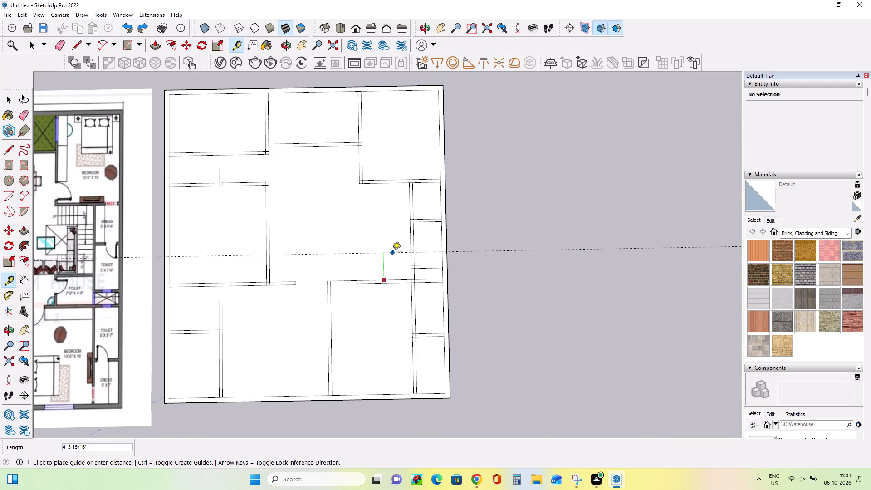
key("4")
type("'9\"")
key("Return")
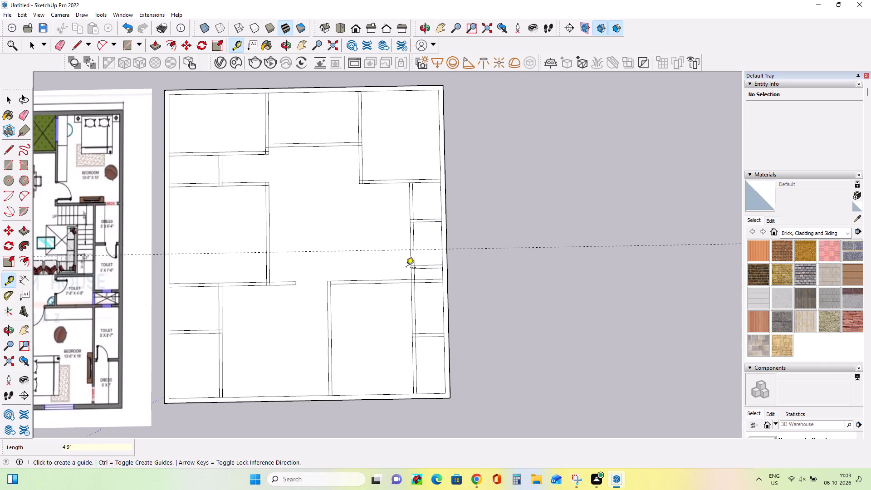
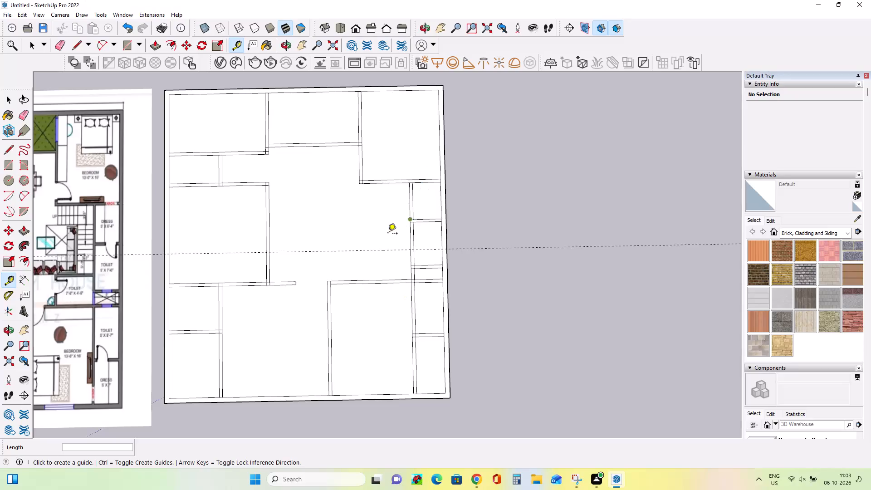
Place a guide 6" from the common toilet's depth guide, back toward the front bedroom, marking the wall thickness.
scroll(379, 245, "up", 8)
left_click(405, 249)
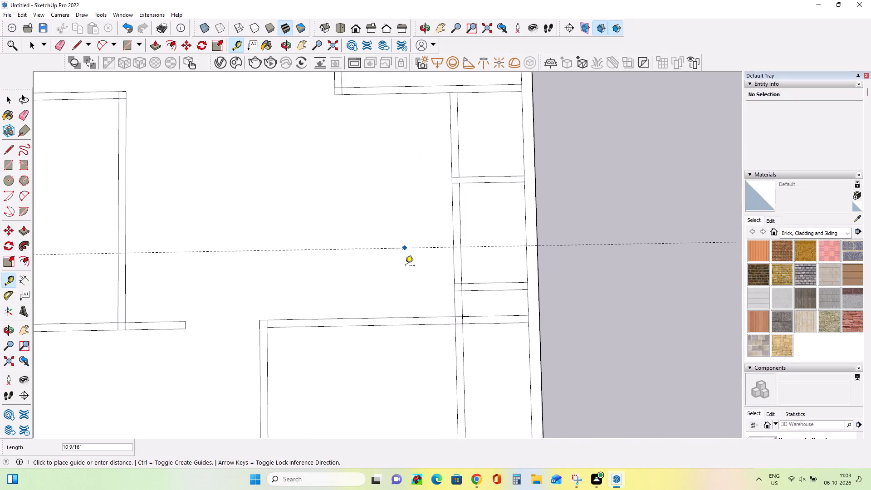
type("6\"")
key("Return")
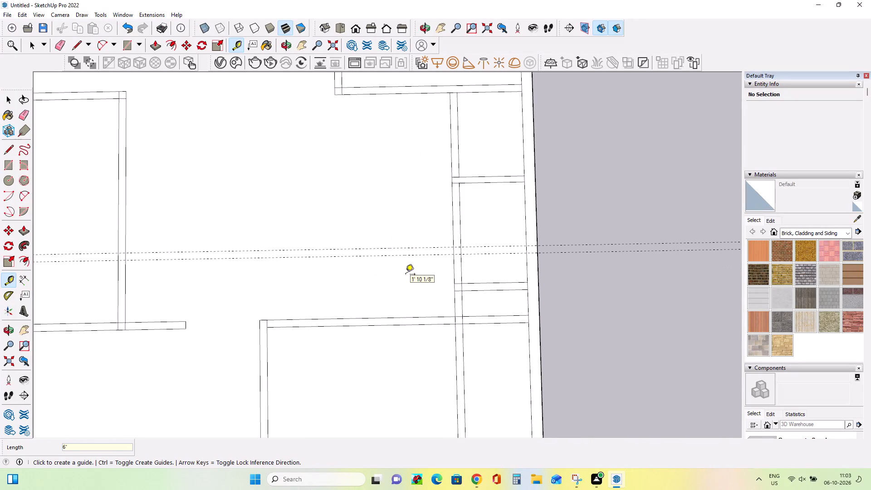
Place a guide 7'4" from the living-side line of the attached toilet's wall, toward the living room, marking the common toilet's width.
scroll(499, 306, "down", 10)
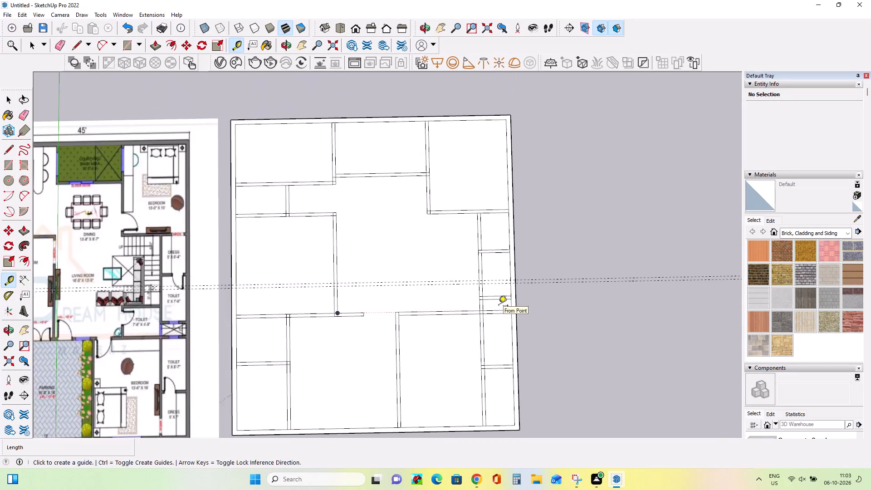
scroll(499, 306, "down", 5)
scroll(486, 320, "up", 10)
scroll(481, 311, "down", 6)
scroll(34, 303, "down", 3)
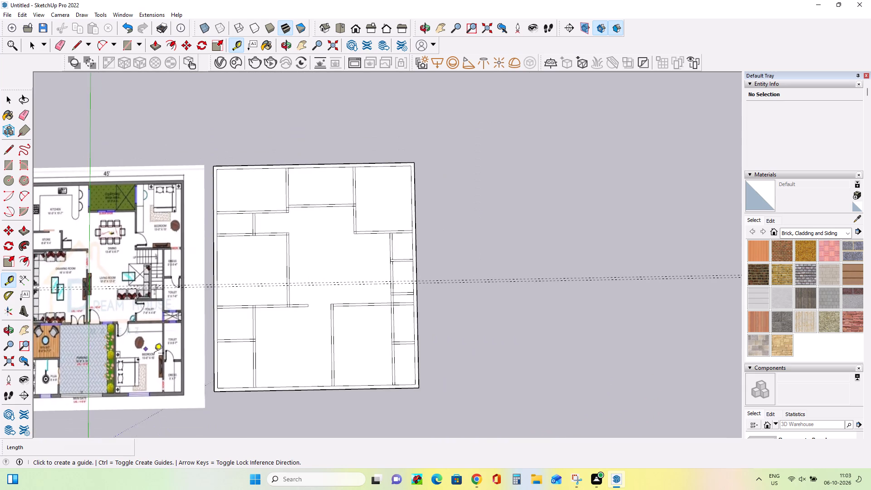
scroll(147, 344, "up", 16)
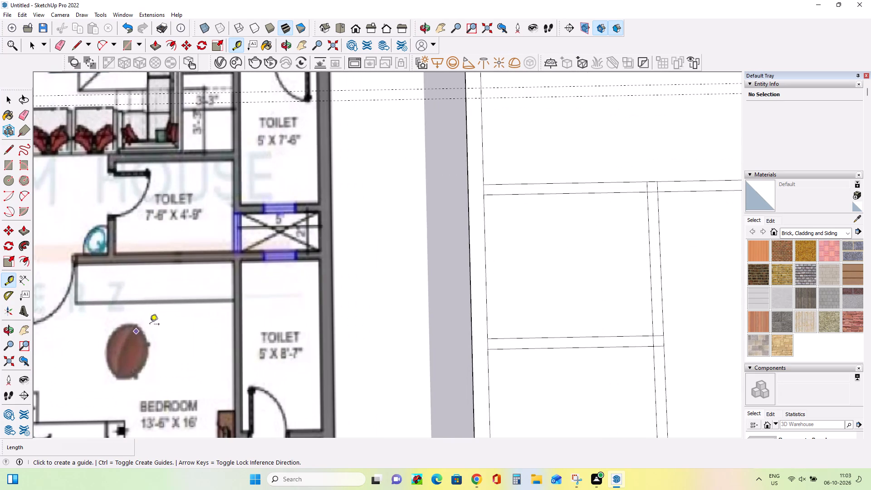
scroll(166, 300, "down", 10)
scroll(621, 233, "up", 2)
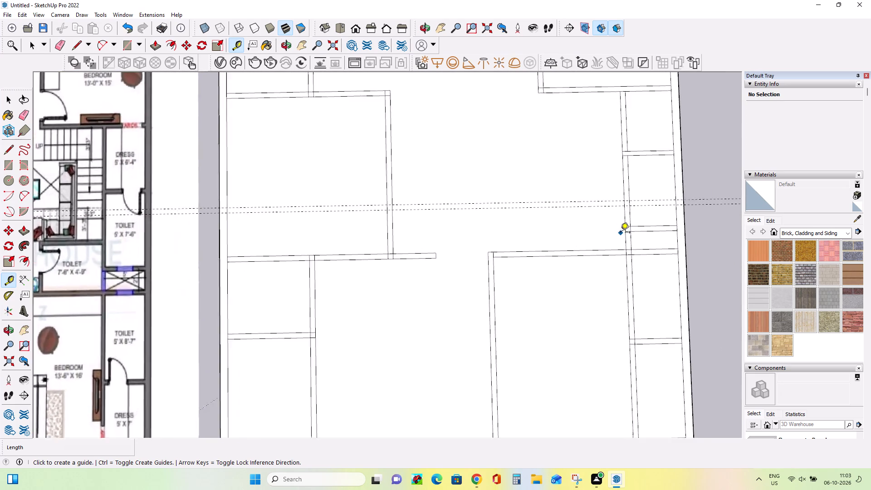
scroll(621, 233, "up", 2)
scroll(126, 276, "down", 6)
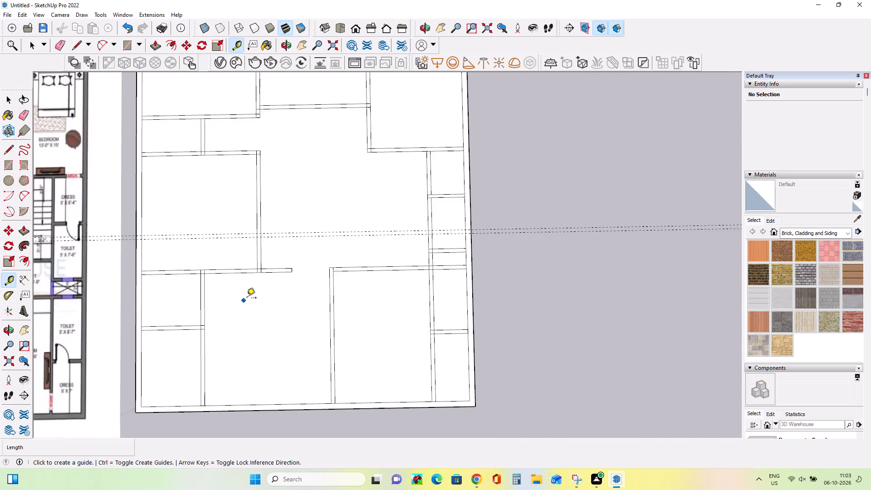
scroll(247, 299, "down", 11)
scroll(138, 298, "up", 16)
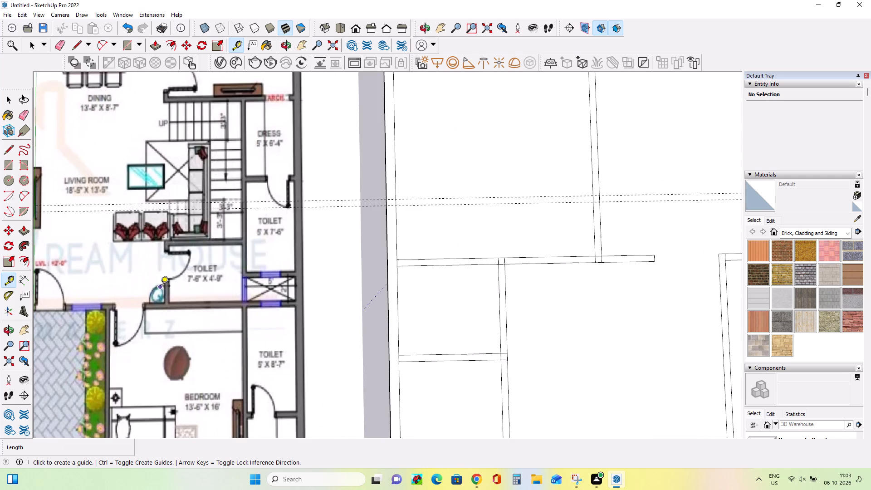
scroll(278, 272, "down", 9)
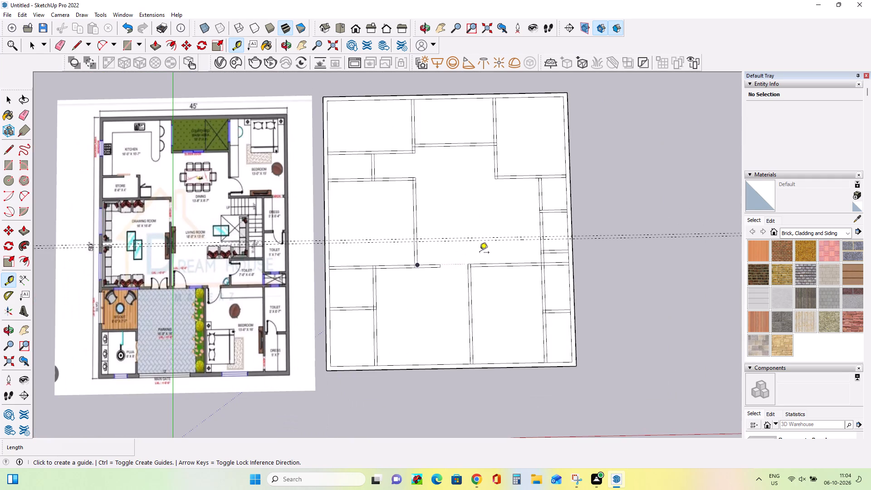
scroll(480, 253, "up", 5)
left_click(584, 242)
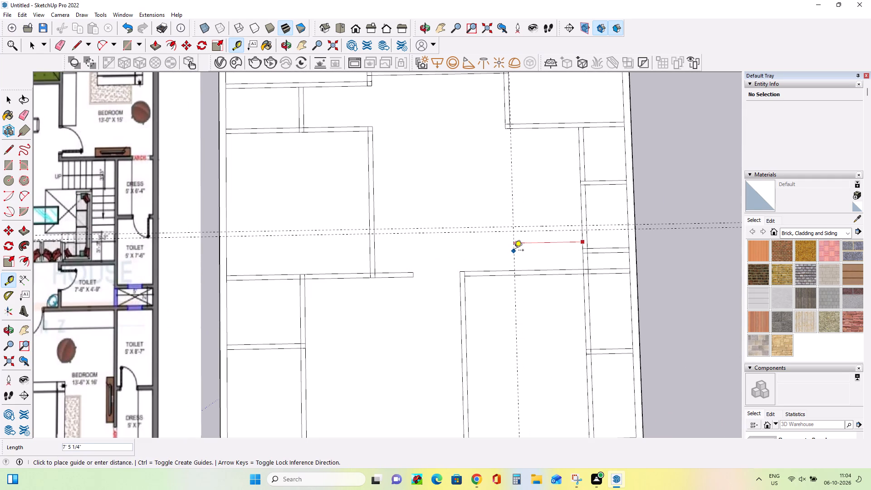
type("7'")
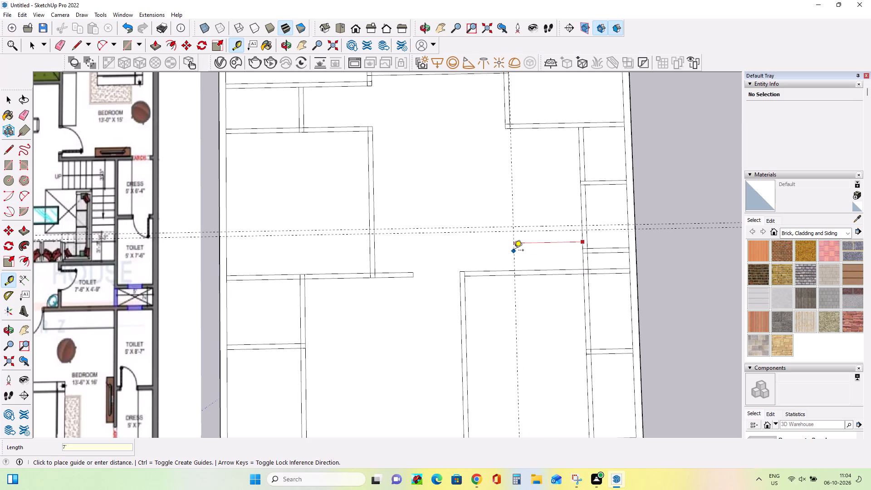
type("4\"")
key("Return")
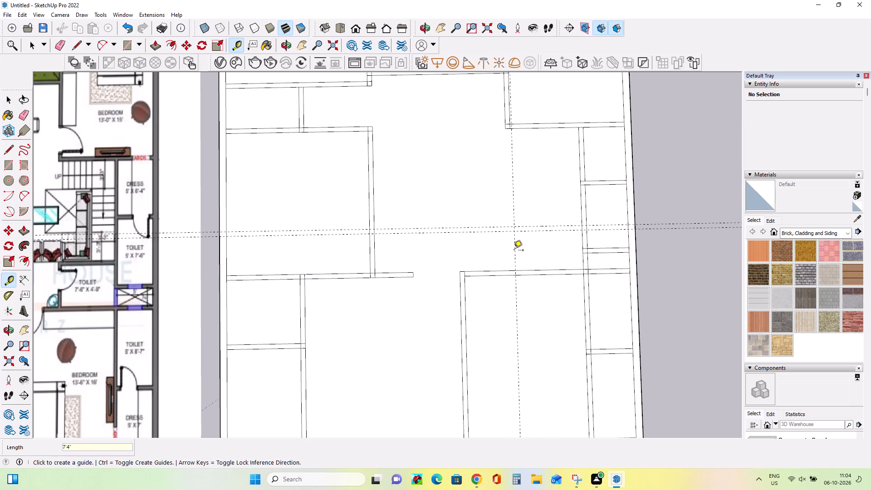
Place a guide 6" from the common toilet's width guide, toward the toilet interior, marking the side wall's thickness.
left_click(517, 250)
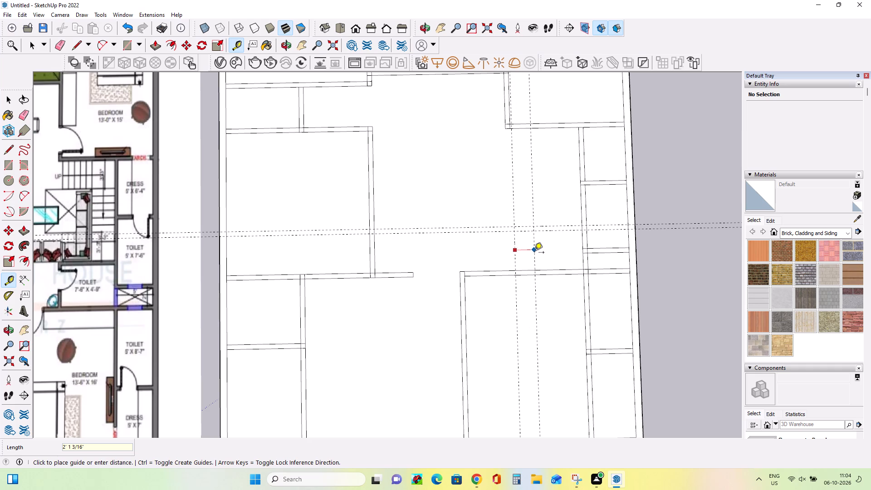
type("6\"")
key("Return")
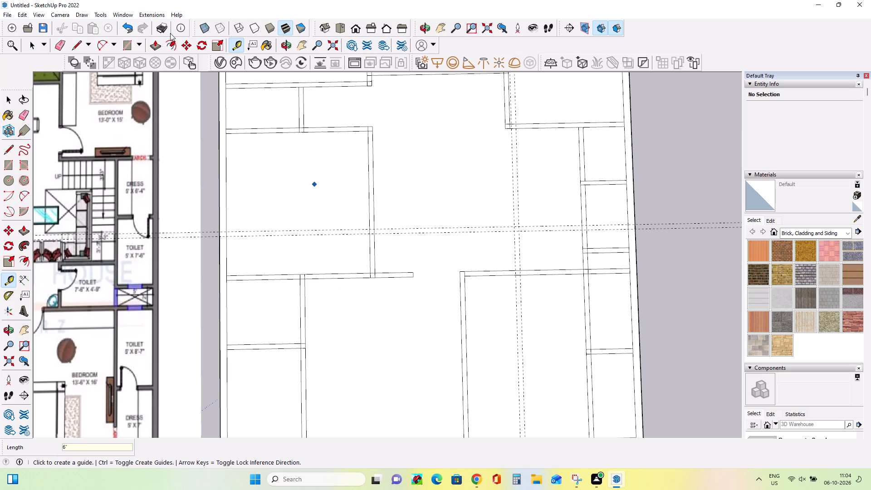
Draw the common toilet's walls along the guides as 7'4" by 4'9" and 6'10" by 4'3" rectangles, plus a rectangle at the wall corner.
left_click(12, 167)
scroll(524, 269, "up", 3)
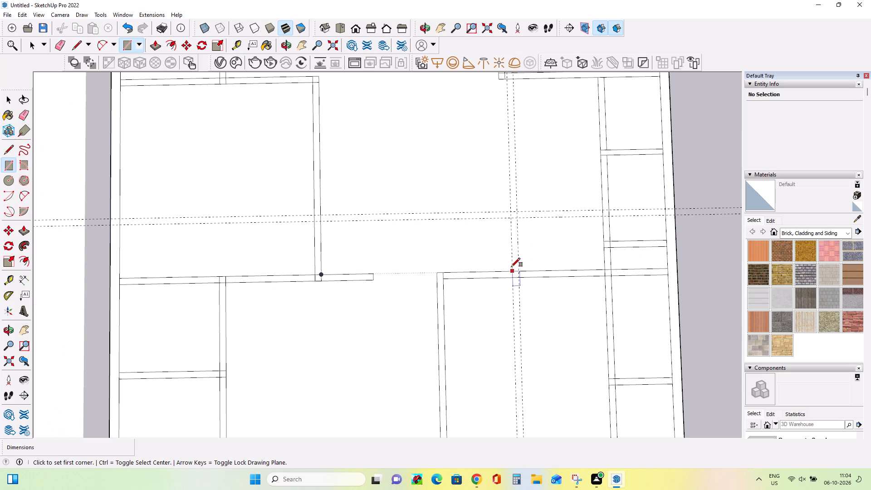
left_click(511, 267)
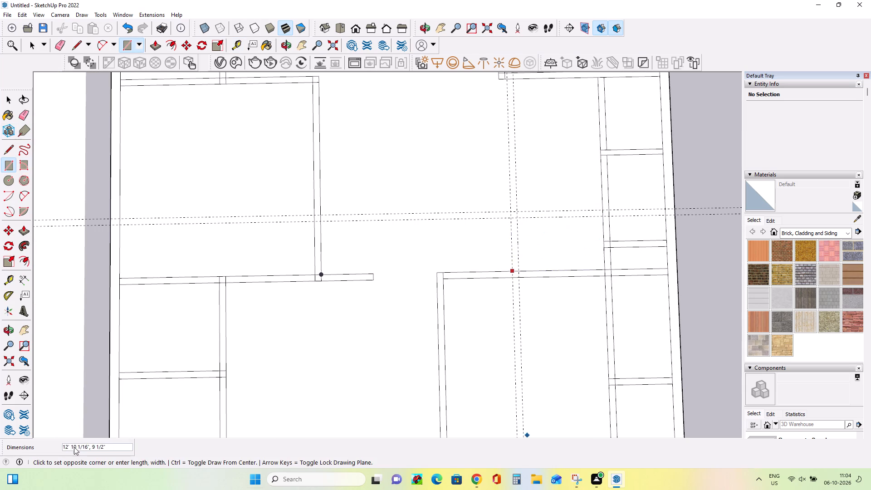
left_click(601, 210)
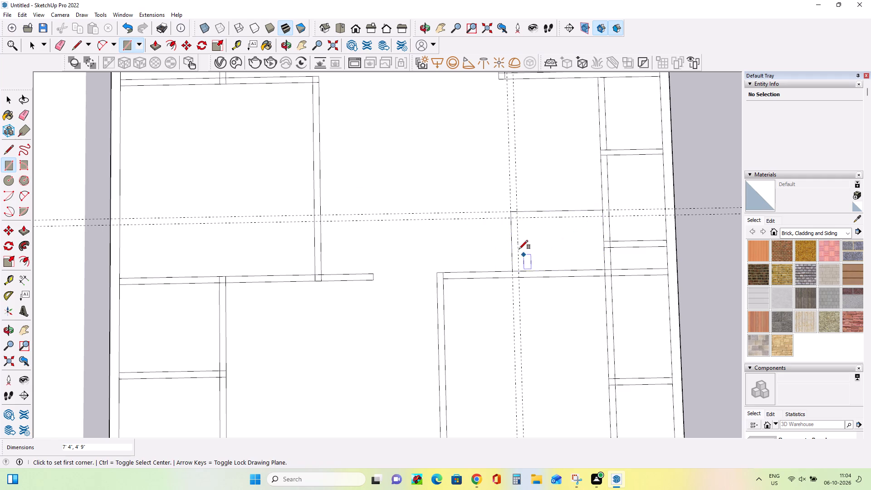
left_click(520, 271)
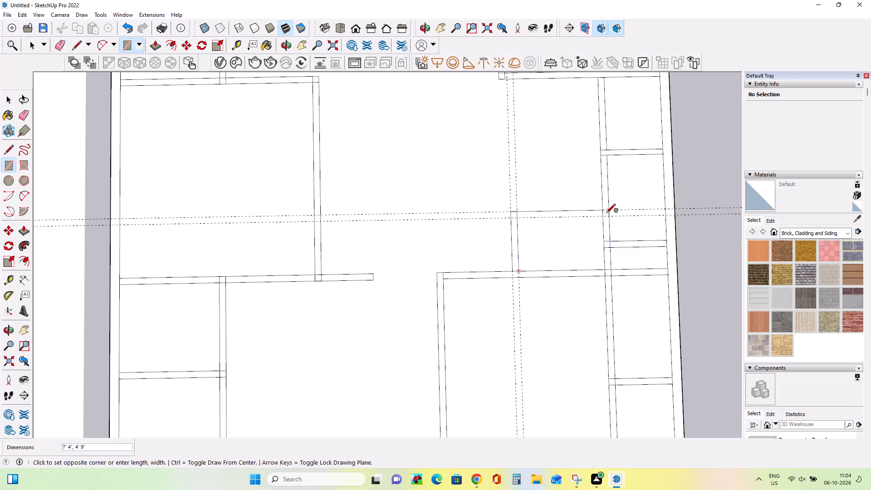
left_click(604, 217)
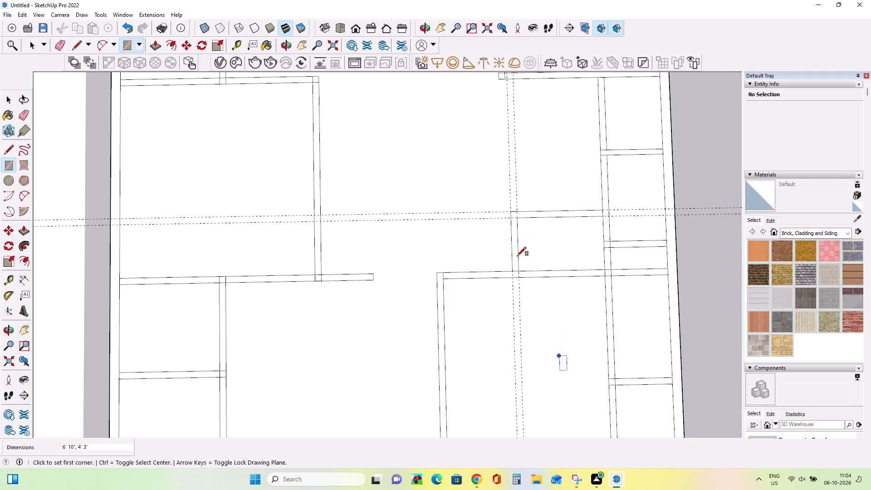
scroll(526, 220, "up", 3)
left_click(514, 218)
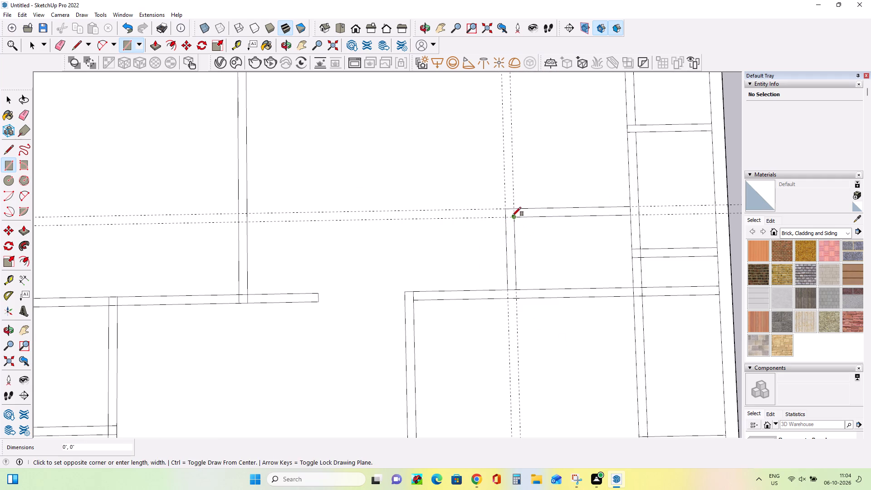
left_click(506, 210)
Place a guide 6" inward from the outer wall's inner line beside the rear bedroom's dress and toilet, marking the door offset.
scroll(586, 286, "down", 7)
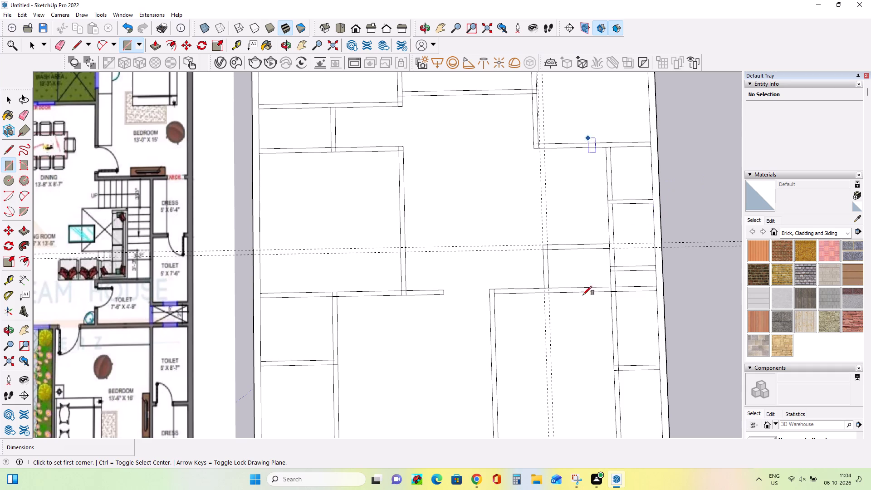
scroll(597, 279, "down", 6)
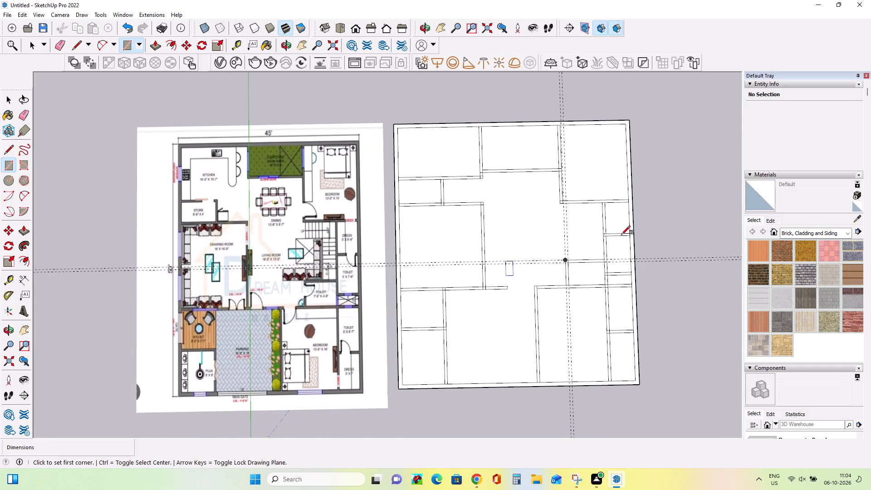
scroll(635, 255, "up", 3)
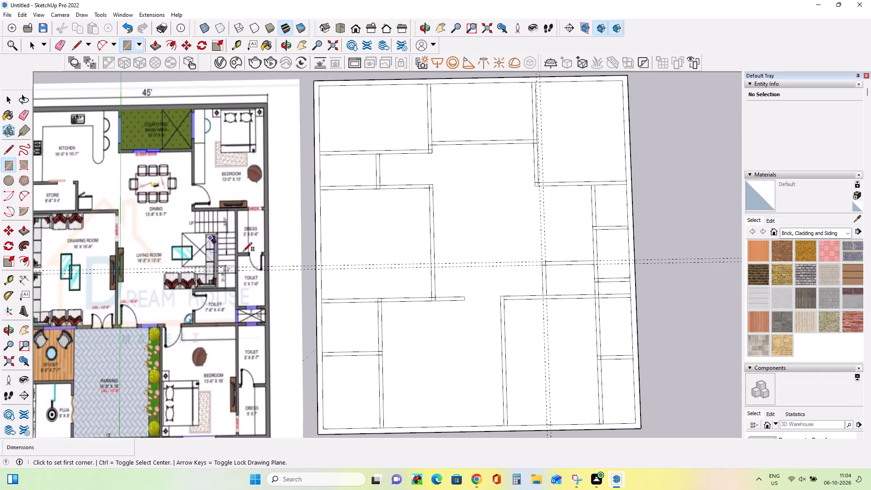
scroll(271, 254, "up", 4)
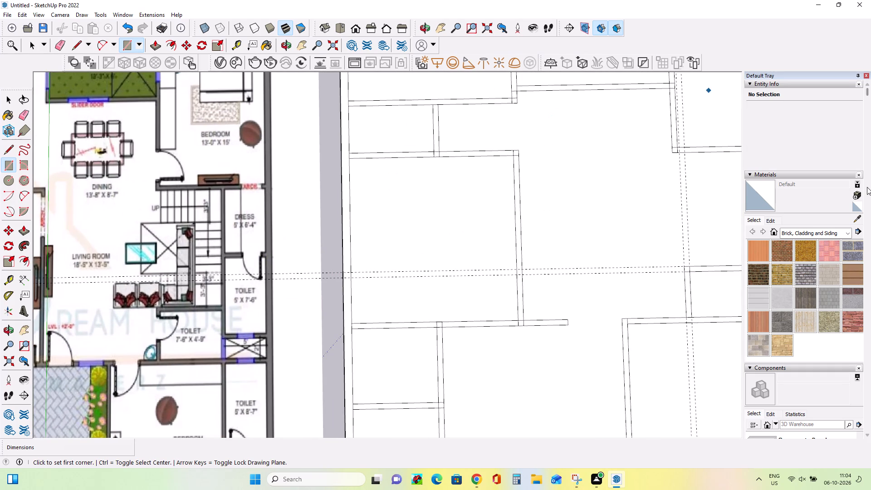
scroll(692, 217, "down", 5)
scroll(600, 240, "down", 4)
scroll(640, 236, "down", 3)
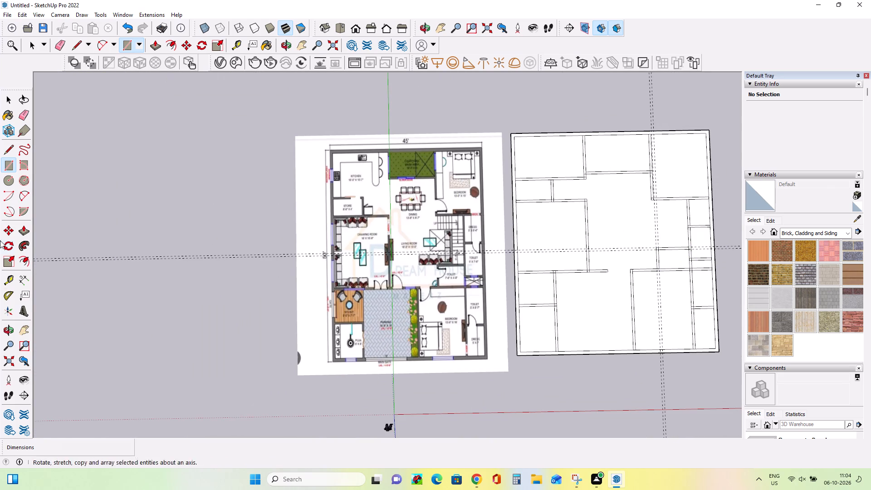
left_click(27, 329)
left_click_drag(357, 240, 209, 252)
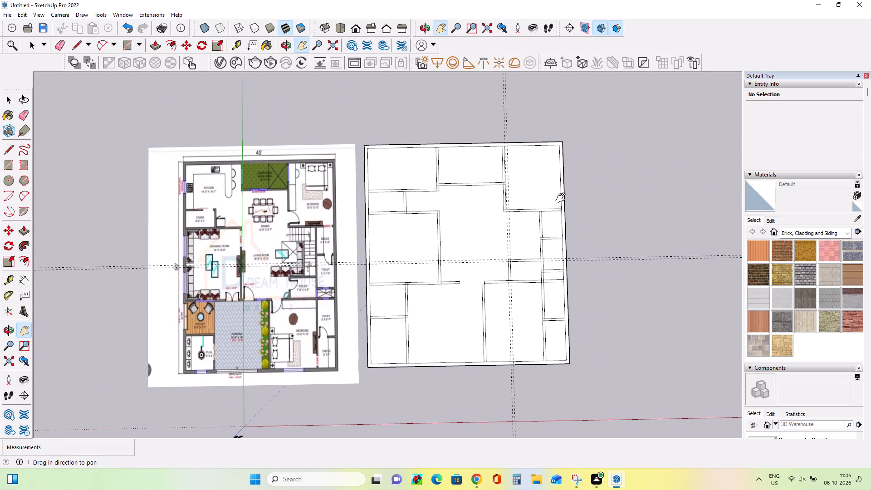
scroll(563, 224, "up", 3)
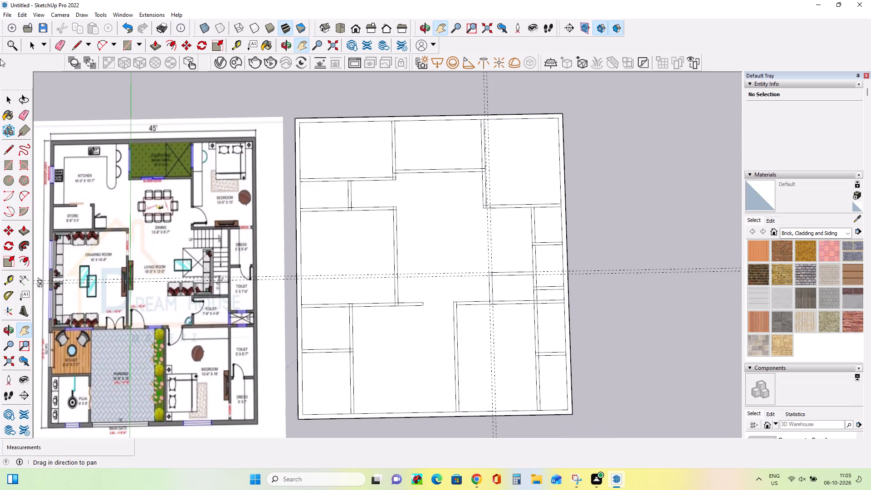
left_click(14, 279)
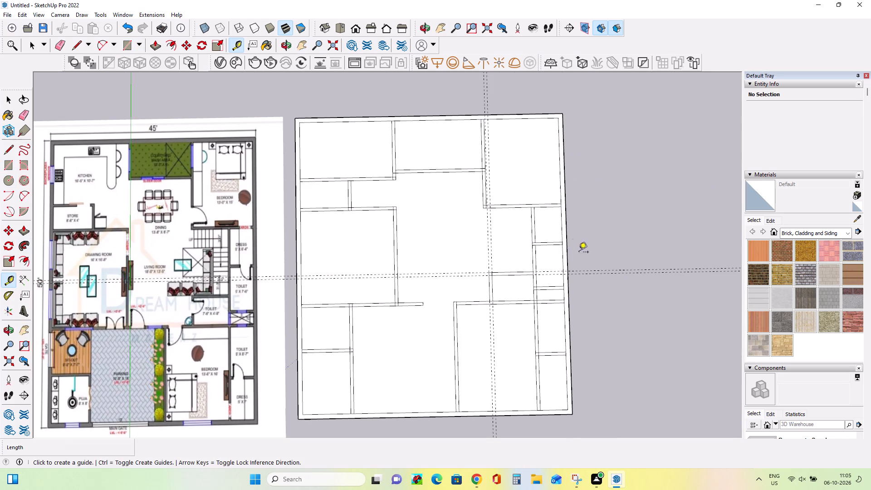
scroll(568, 250, "up", 7)
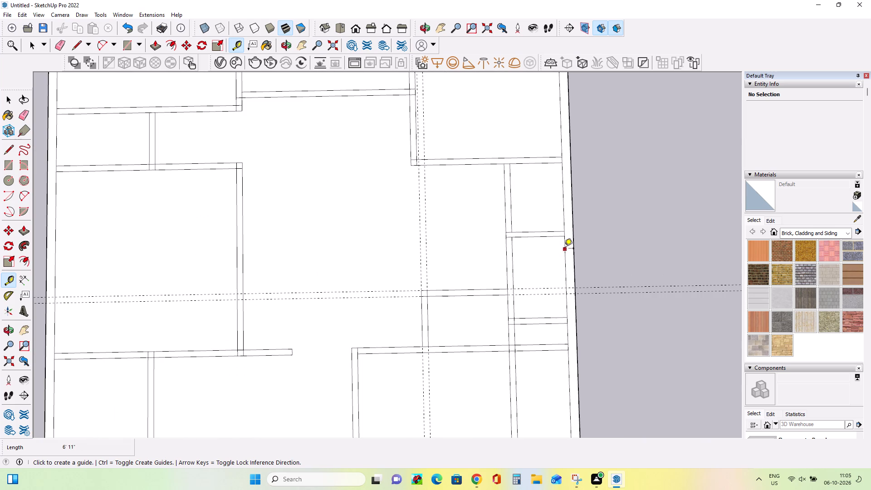
left_click(564, 249)
type("6\"")
key("Return")
Place a guide 2'6" further inward from the door offset guide, marking the door width between the dress and toilet.
scroll(584, 265, "down", 4)
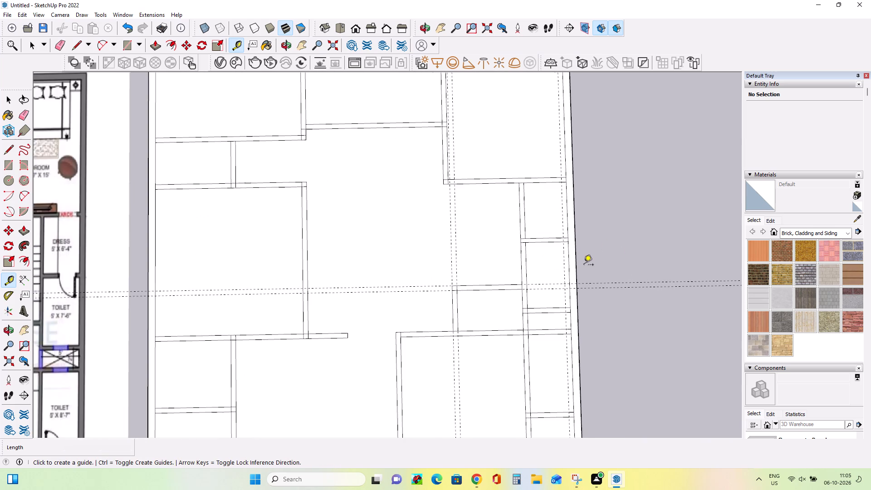
scroll(584, 265, "down", 3)
scroll(553, 270, "up", 4)
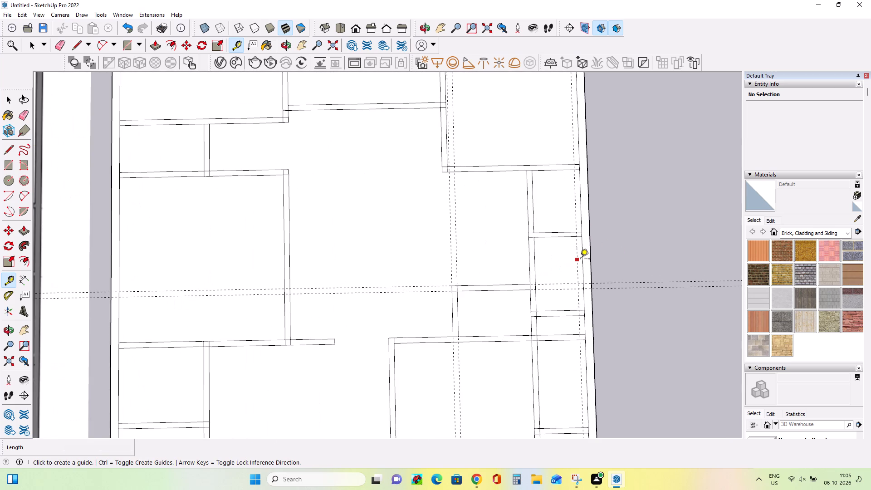
left_click(577, 259)
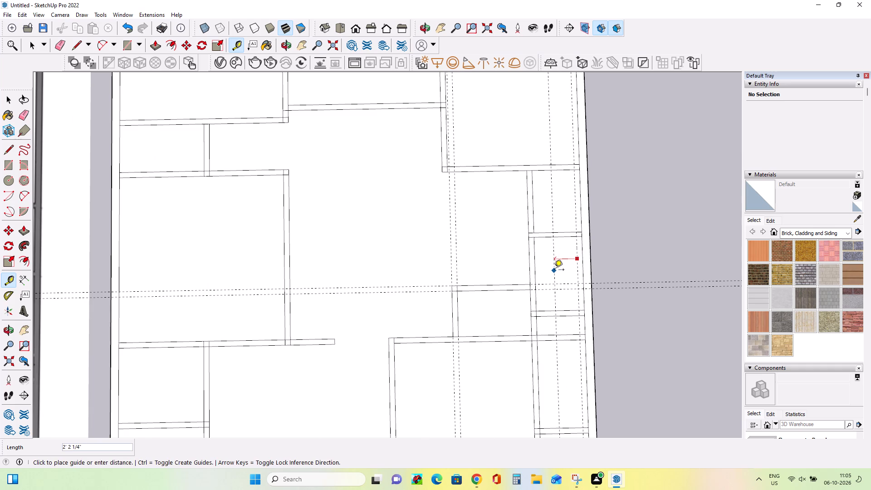
type("2'6\"")
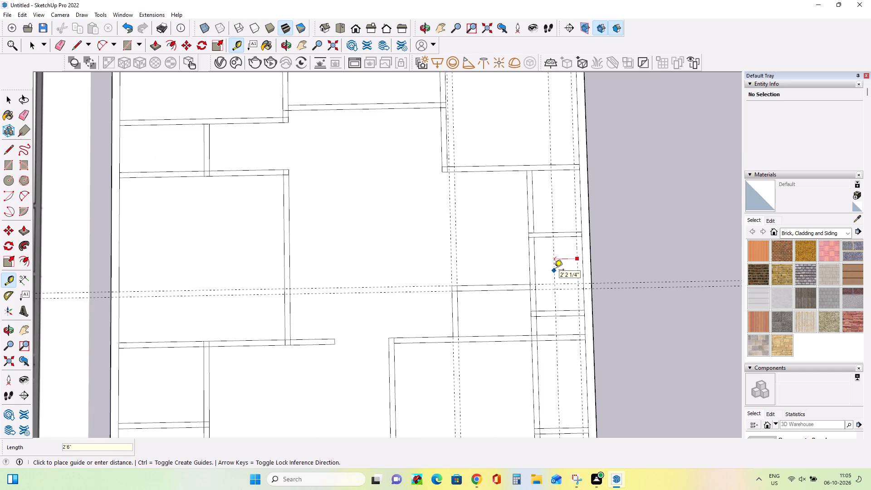
key("Return")
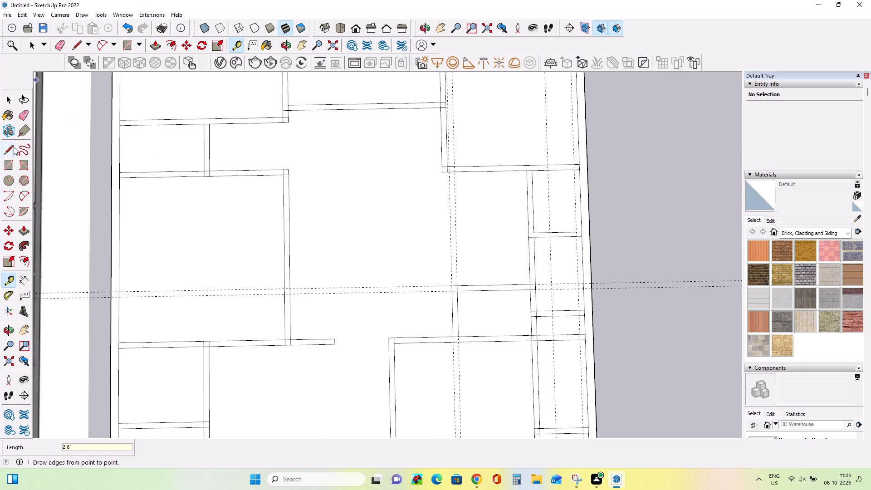
Draw two jamb lines across the wall between the rear bedroom's dress and toilet at the door guides.
left_click(14, 147)
scroll(558, 245, "up", 2)
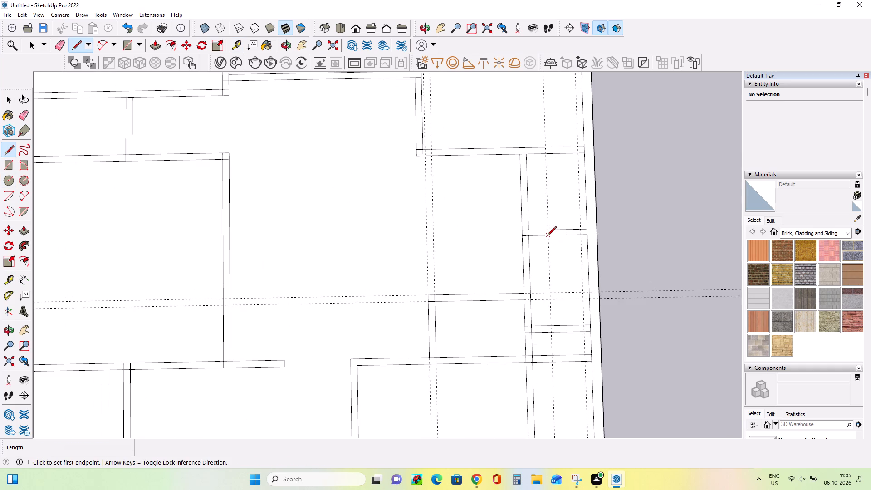
left_click(547, 236)
left_click(547, 230)
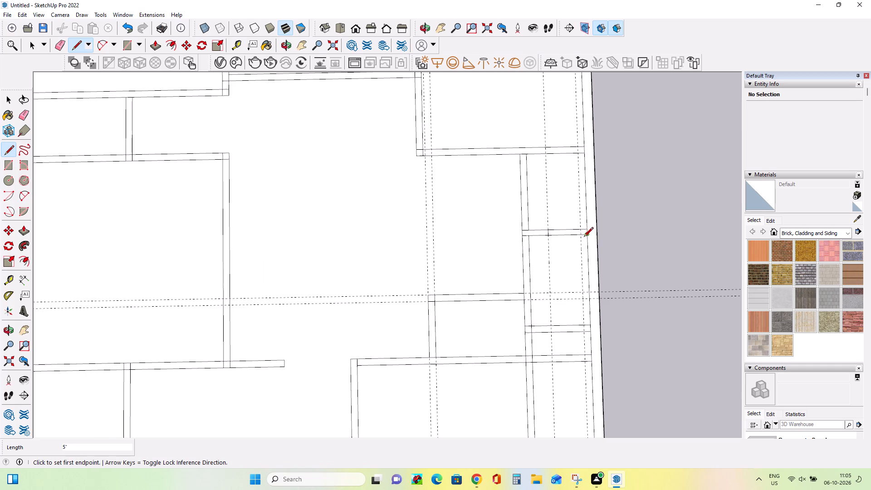
left_click(580, 237)
left_click(580, 230)
Erase the wall lines between the dress door's jambs, both door guides and the leftover line at the outer wall.
left_click(23, 114)
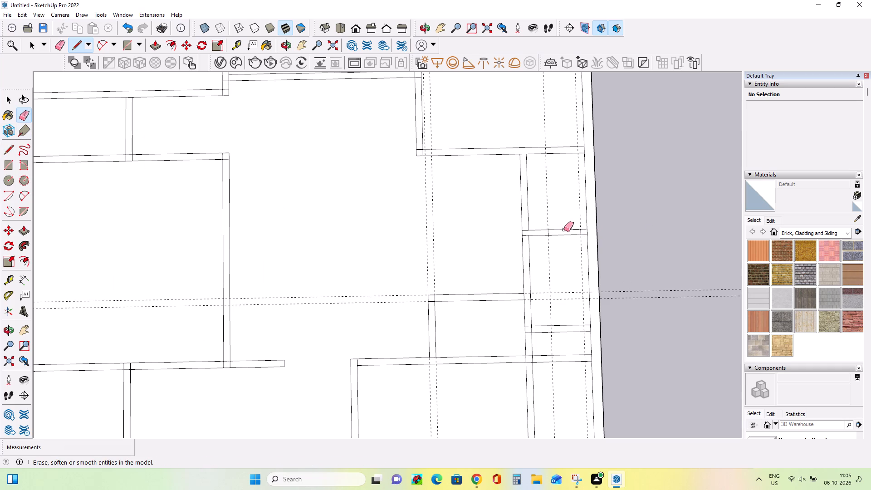
left_click_drag(564, 230, 569, 261)
left_click_drag(580, 221, 585, 222)
left_click_drag(548, 222, 552, 223)
left_click(587, 231)
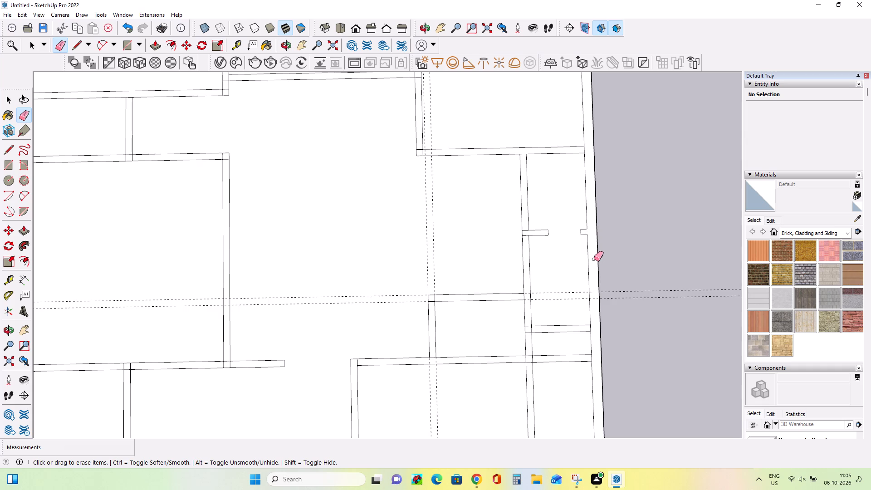
Place a guide 6" from the inner line of the common toilet's upper wall, toward the toilet interior, marking the door offset.
scroll(594, 259, "down", 11)
scroll(337, 272, "up", 4)
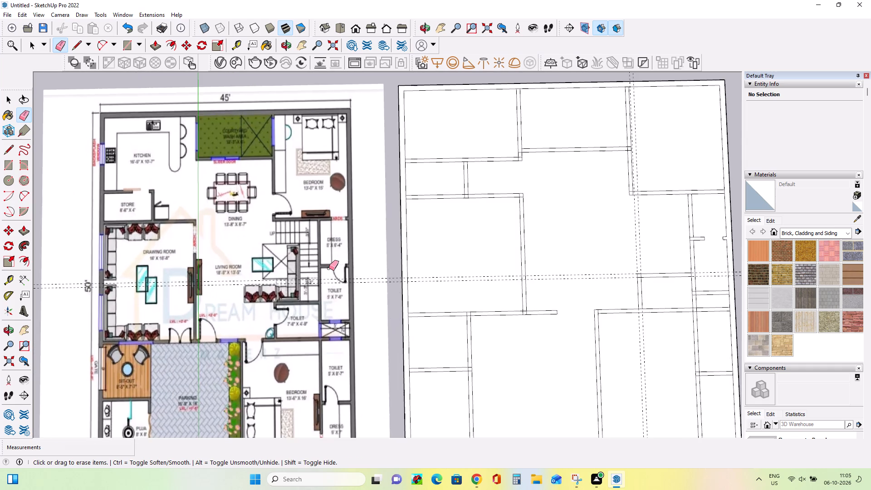
scroll(334, 275, "up", 4)
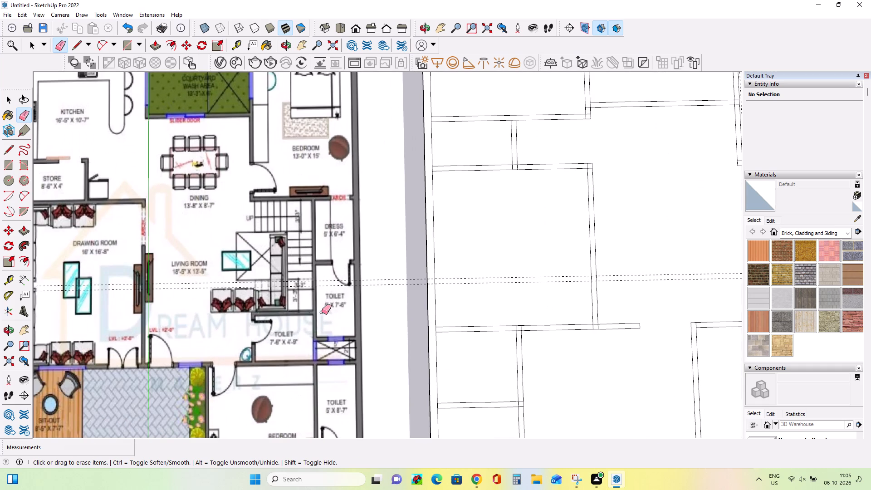
scroll(282, 301, "down", 6)
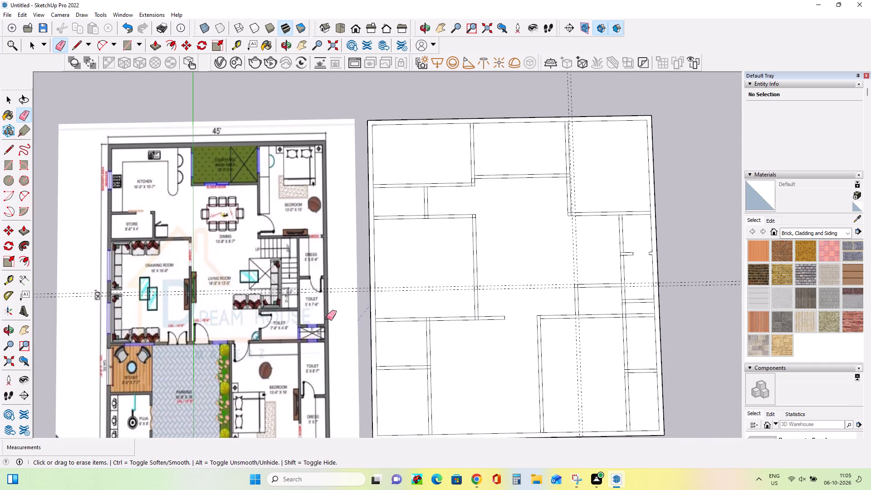
scroll(613, 366, "up", 3)
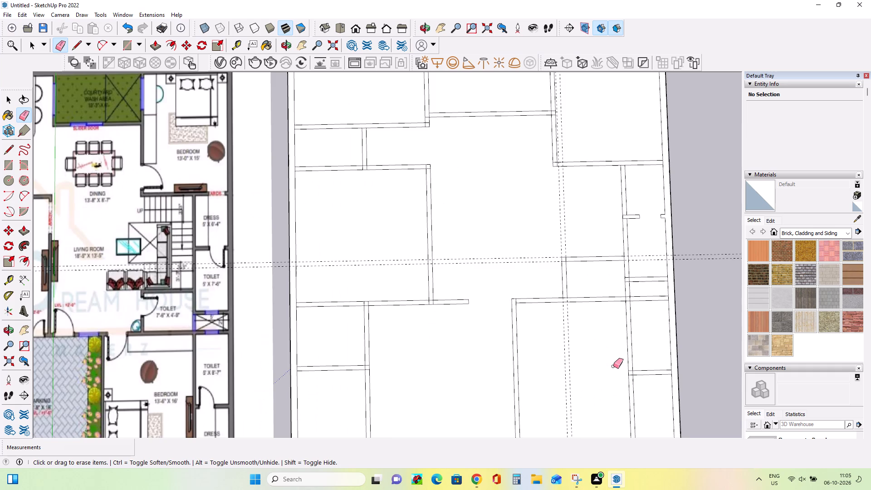
scroll(613, 366, "up", 1)
left_click(10, 281)
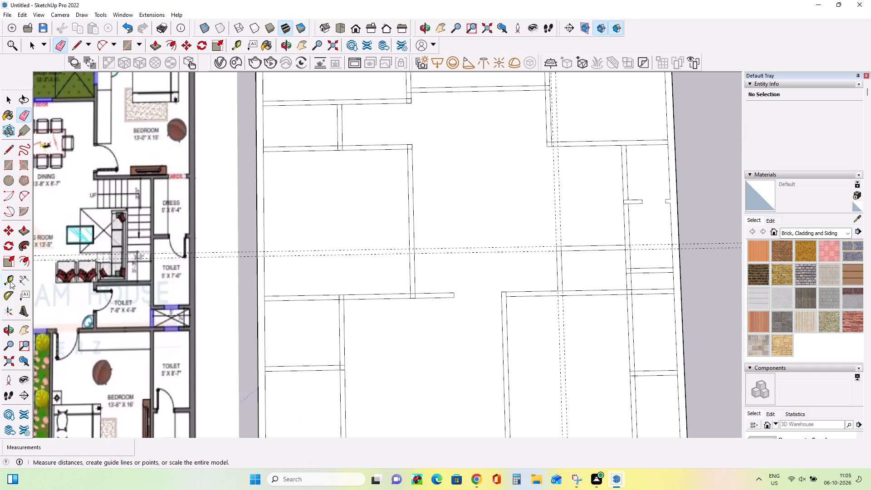
left_click(568, 251)
type("6\"")
key("Return")
Place a guide 2'6" from the common toilet's door offset guide, marking the door width.
scroll(582, 258, "up", 2)
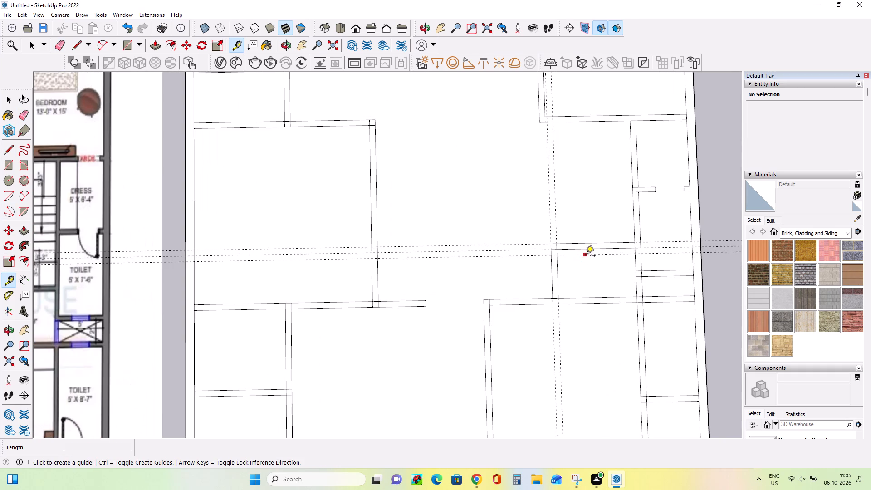
left_click(586, 256)
type("2'6\"")
key("Return")
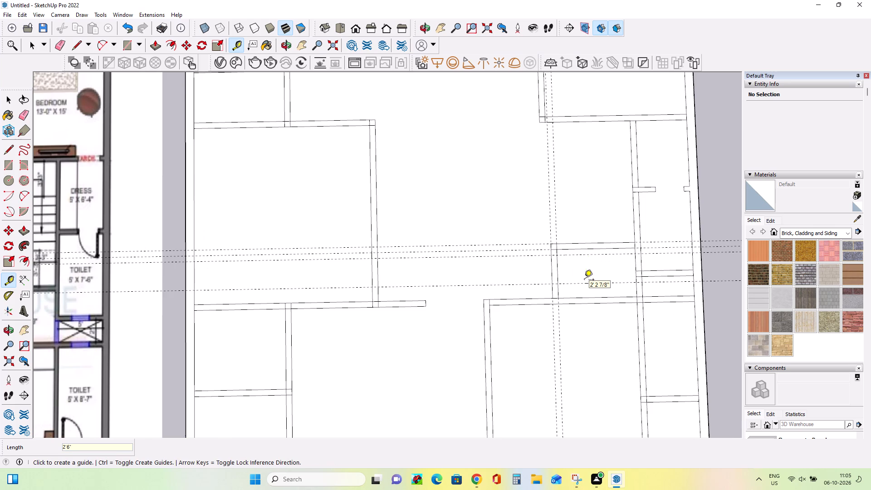
Draw two 6" jamb lines across the common toilet's side wall at the door guides.
scroll(570, 278, "up", 3)
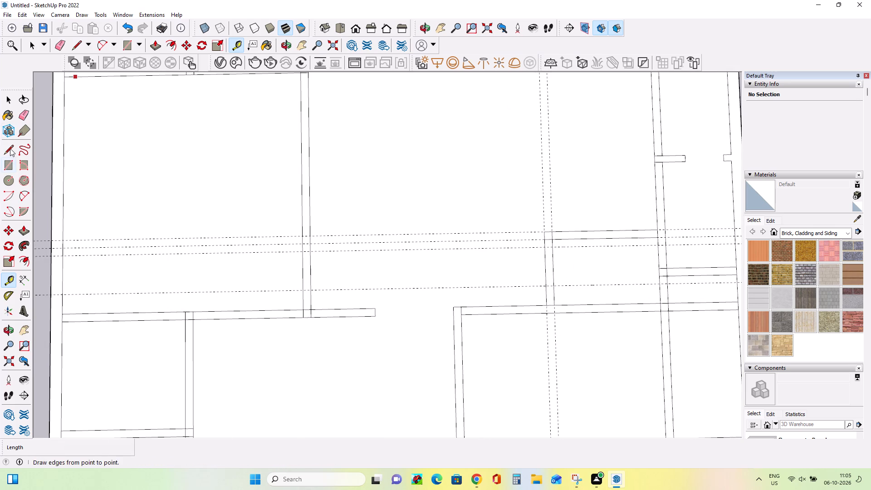
left_click(10, 148)
scroll(557, 247, "up", 3)
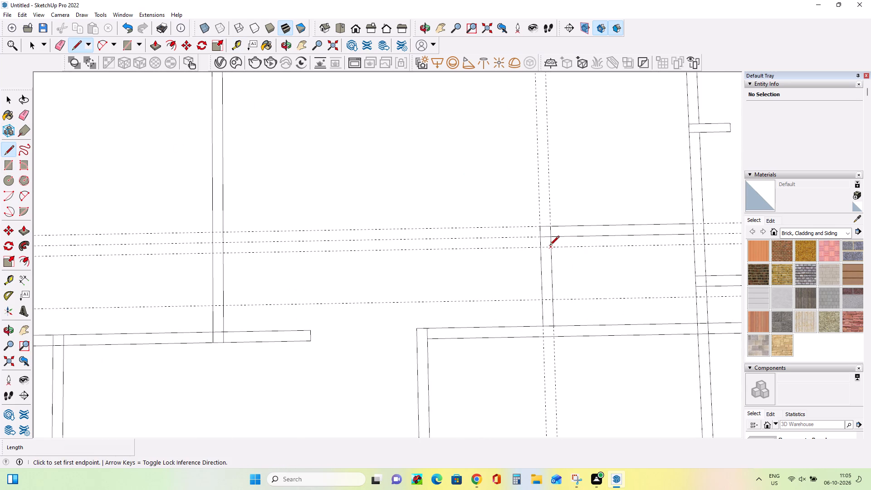
left_click(552, 247)
left_click(542, 247)
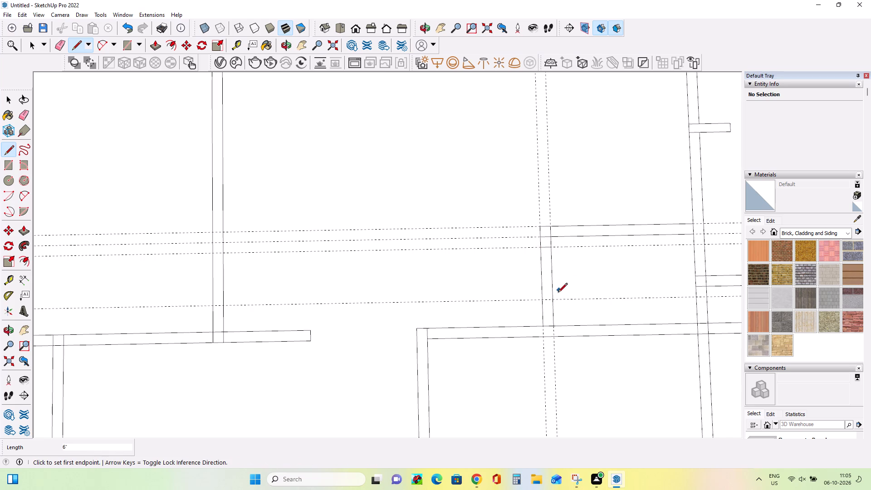
left_click(554, 299)
left_click(542, 299)
Erase the side wall lines between the common toilet's door jambs, the leftover corner lines and all the guides around it.
left_click(27, 114)
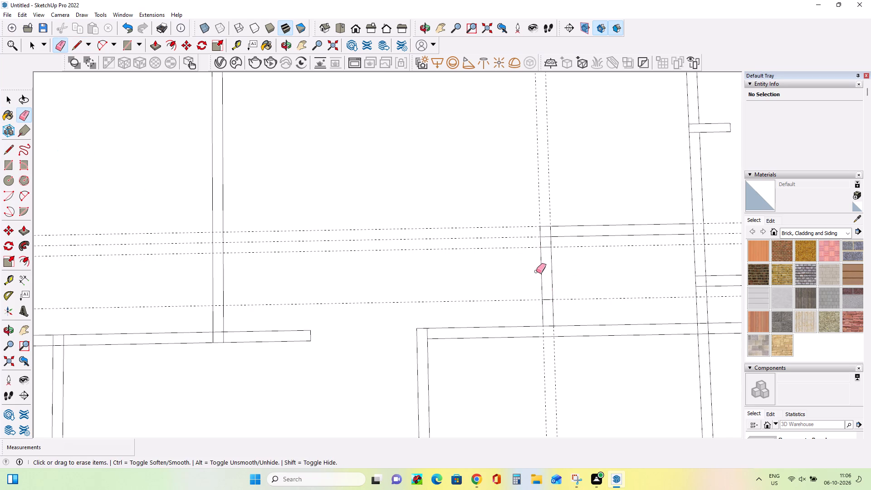
left_click_drag(533, 271, 562, 273)
left_click_drag(566, 245, 570, 264)
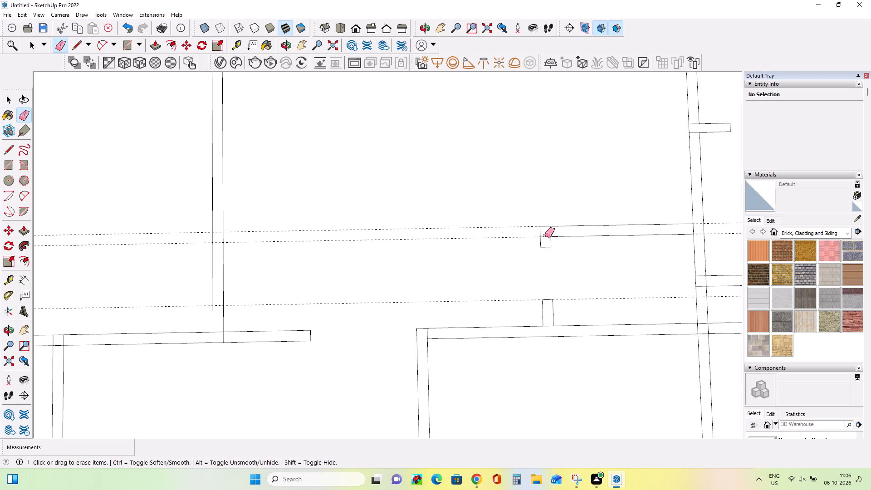
left_click(545, 235)
left_click_drag(580, 291, 583, 314)
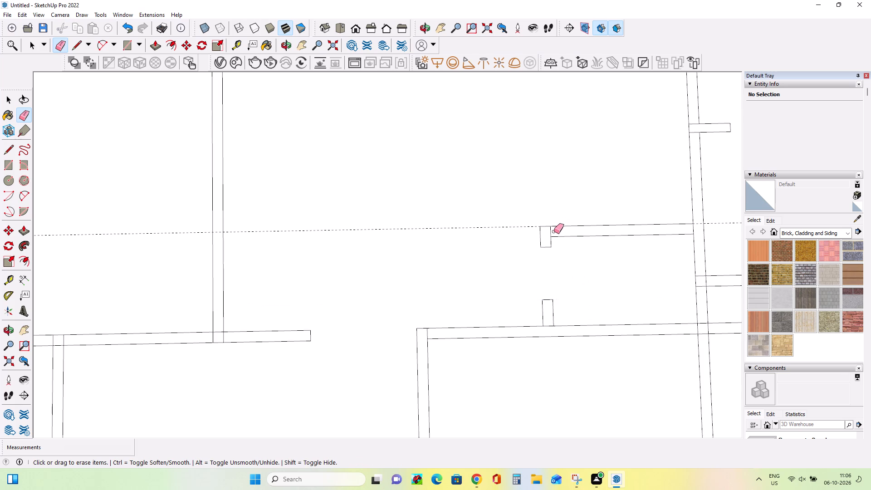
left_click(550, 231)
scroll(509, 367, "down", 8)
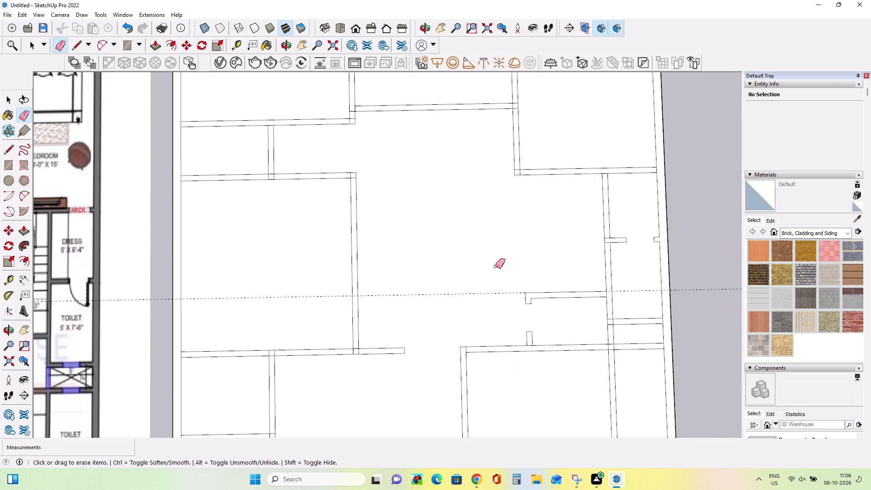
left_click_drag(499, 289, 499, 320)
Erase the leftover lines where the dress and toilet side wall meets the common toilet wall, the dress partition and the rear bedroom wall.
scroll(602, 314, "up", 3)
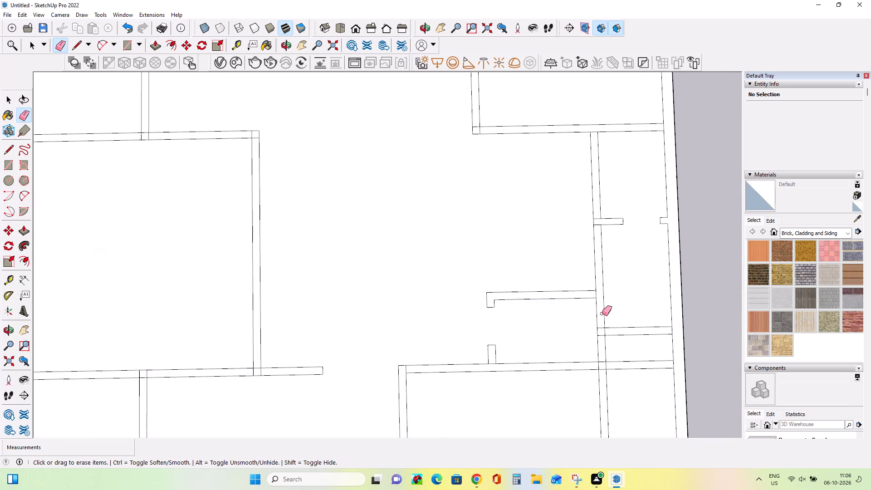
scroll(602, 314, "up", 5)
left_click(593, 287)
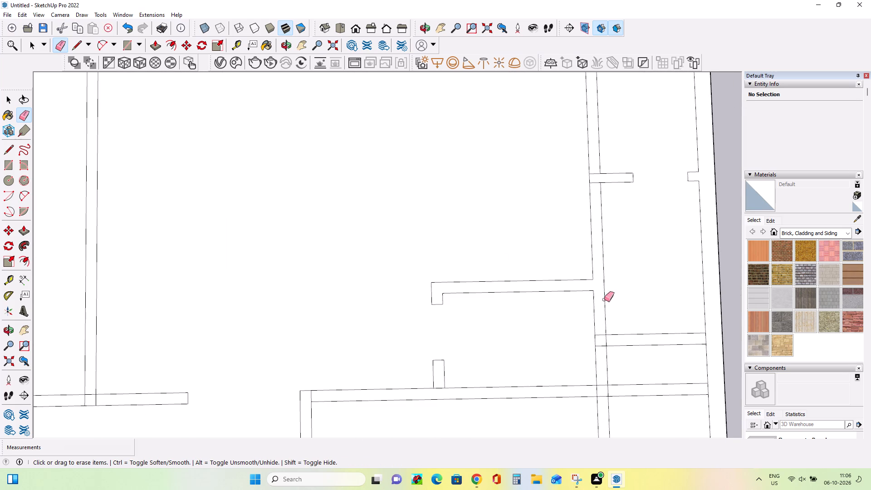
scroll(506, 343, "down", 9)
scroll(544, 264, "up", 8)
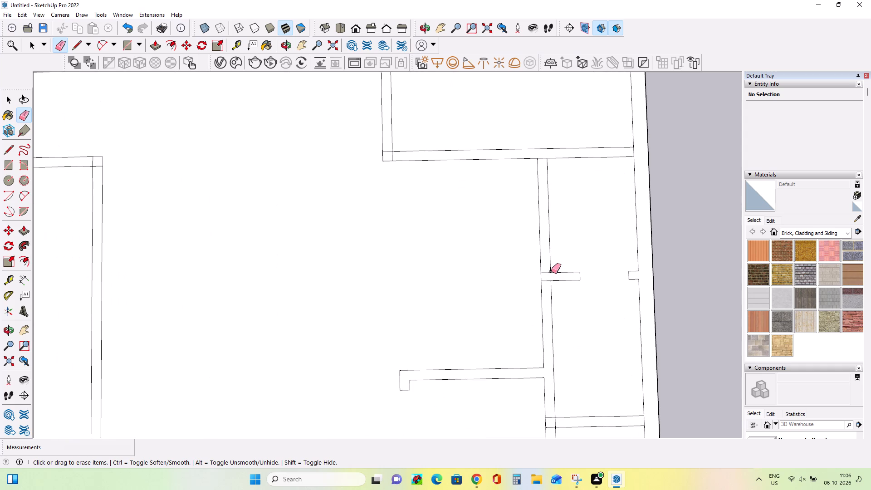
left_click(548, 274)
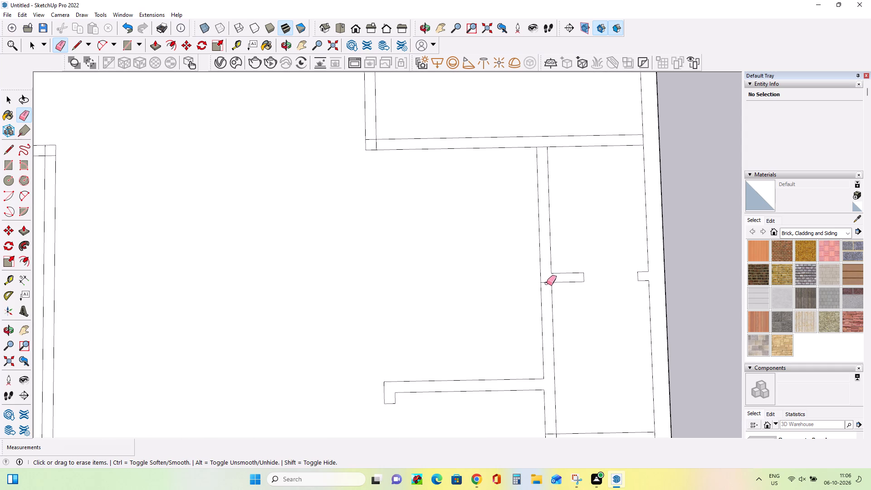
left_click(547, 282)
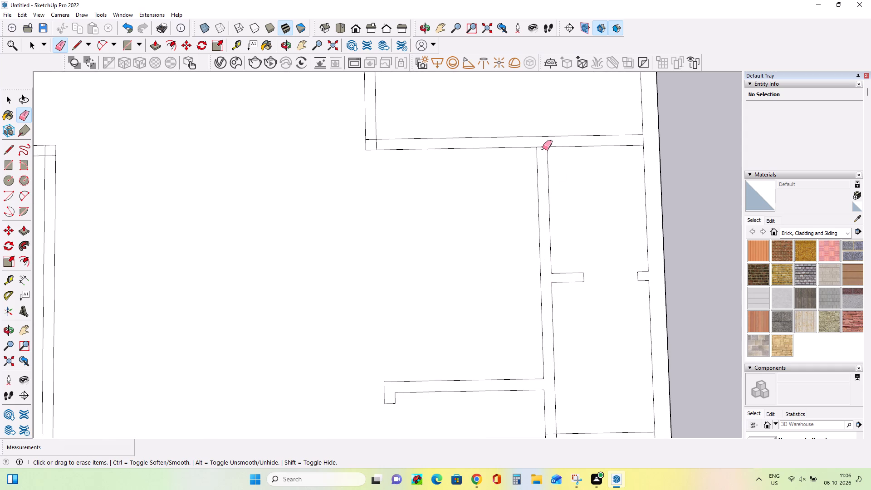
left_click(543, 148)
Place a guide 6" inward from the inner line of the front bedroom's parking-side wall, marking the door offset.
scroll(489, 271, "down", 13)
scroll(514, 388, "up", 4)
scroll(514, 384, "down", 10)
scroll(382, 396, "up", 5)
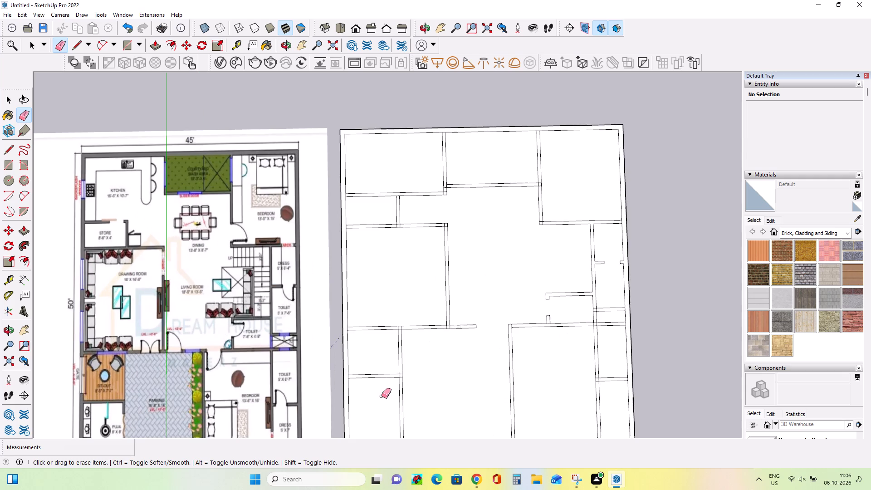
scroll(382, 396, "up", 3)
scroll(382, 393, "down", 4)
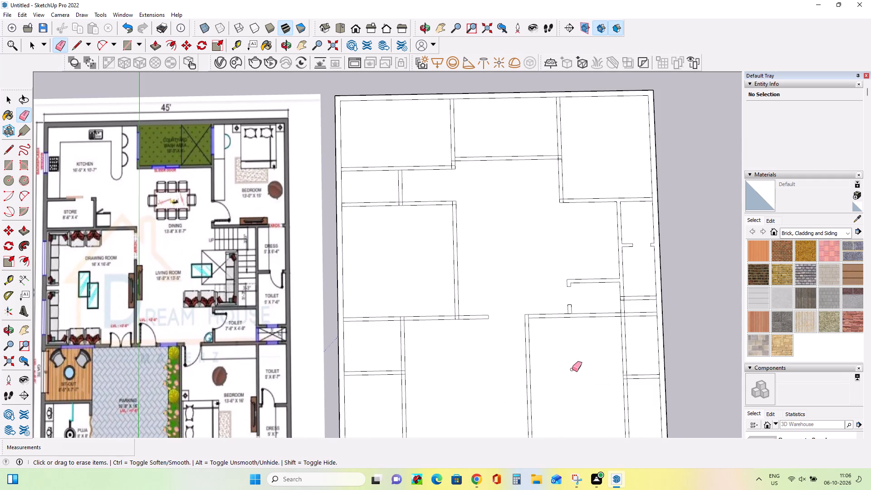
scroll(602, 386, "up", 4)
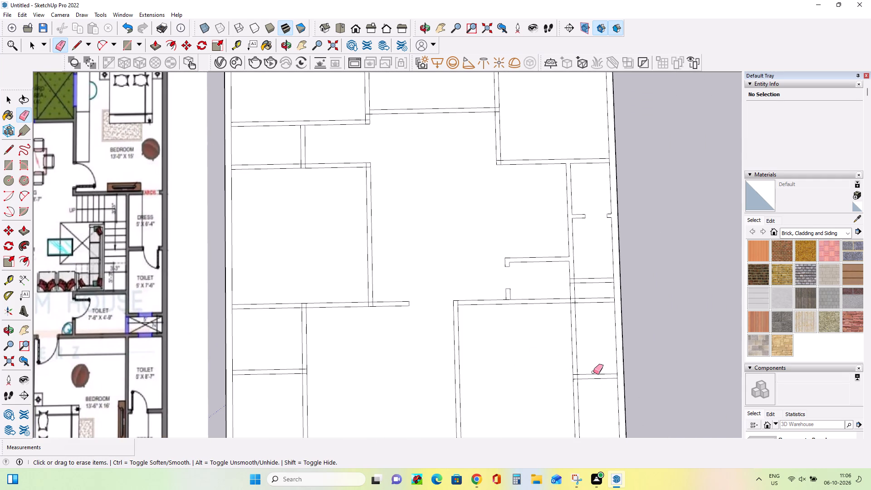
scroll(607, 368, "down", 8)
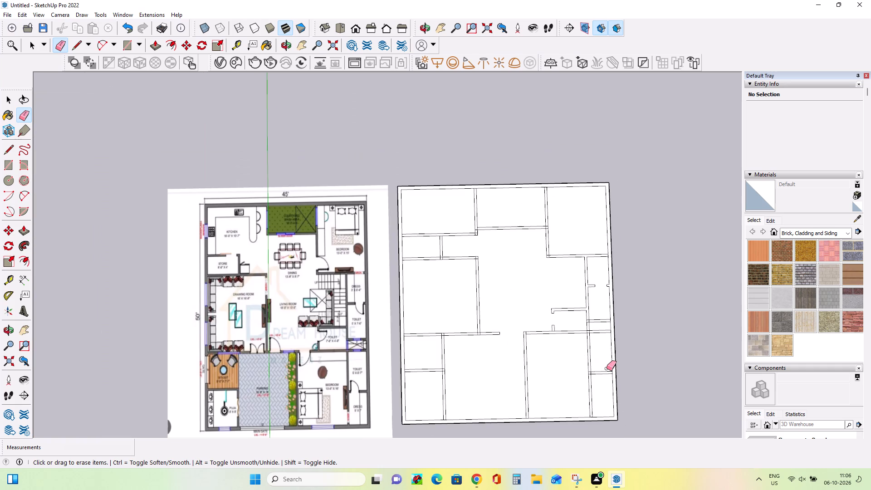
scroll(568, 417, "up", 6)
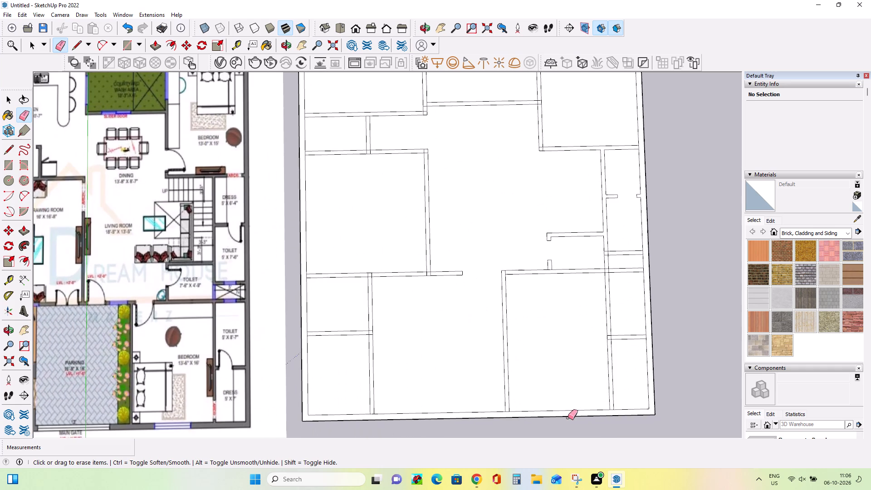
left_click(5, 280)
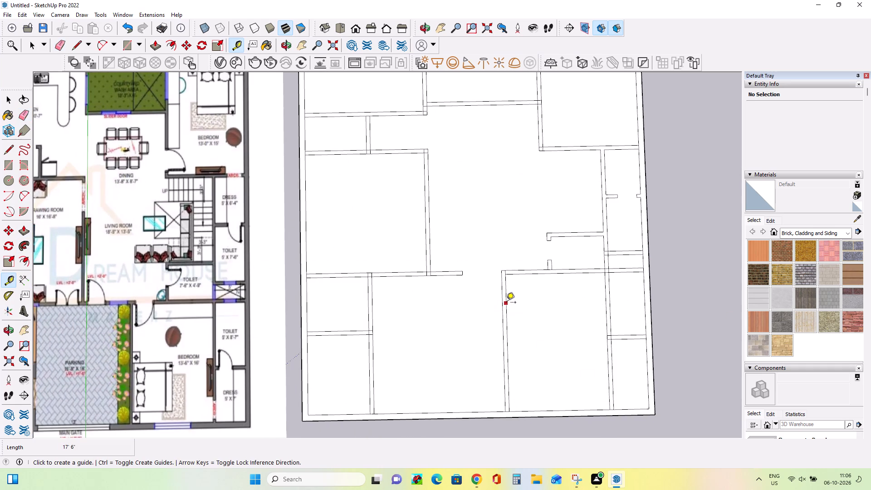
left_click(506, 303)
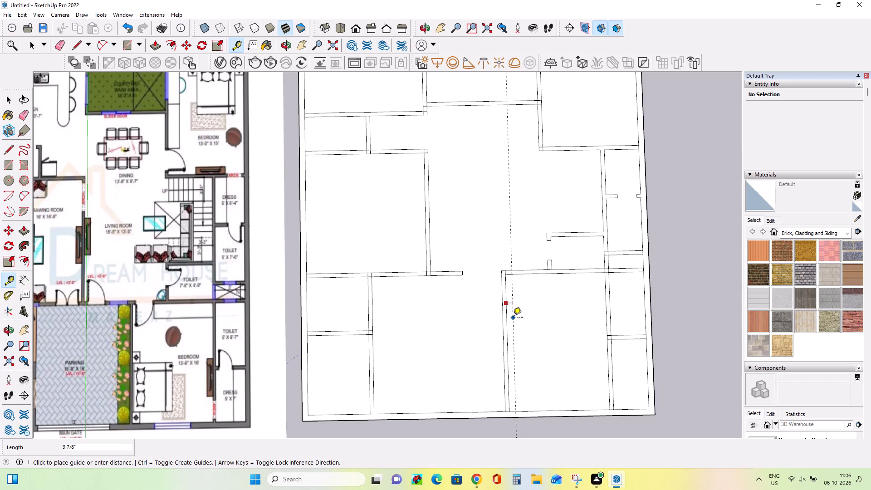
key("6")
key("shift+quotedbl")
key("Return")
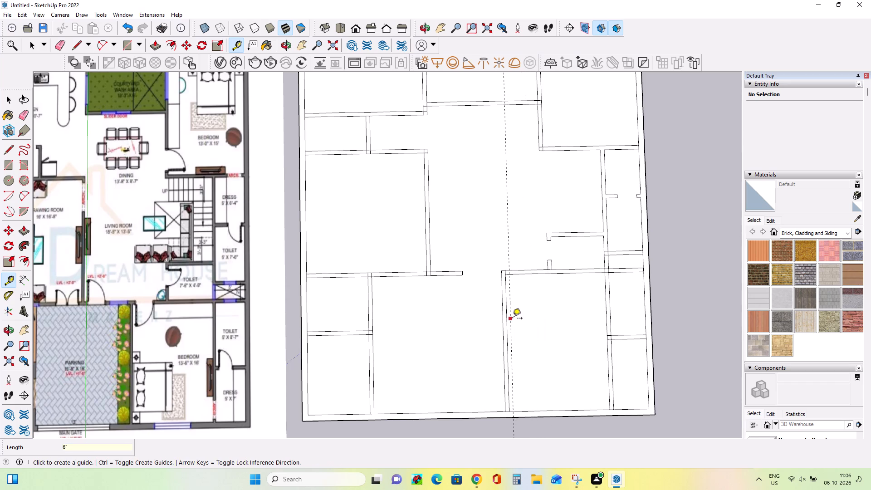
Place a guide 3' further into the front bedroom from the door offset guide, marking the bedroom door's width.
left_click(513, 317)
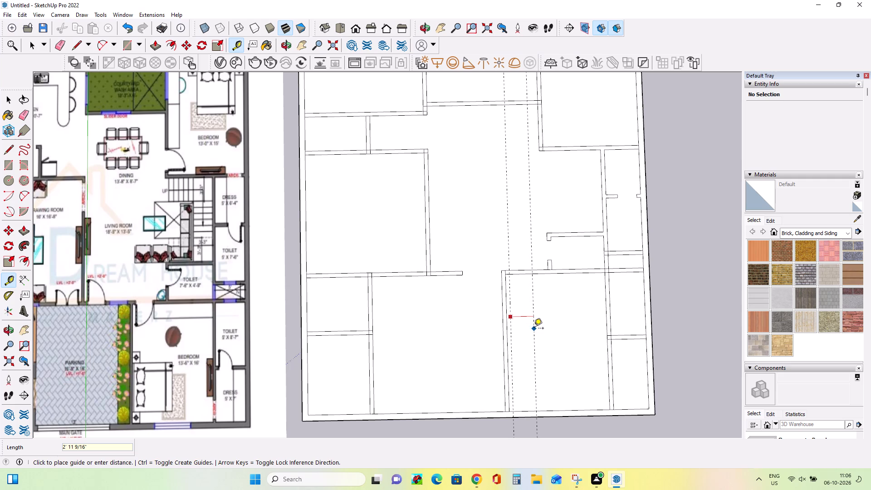
type("3'")
key("Return")
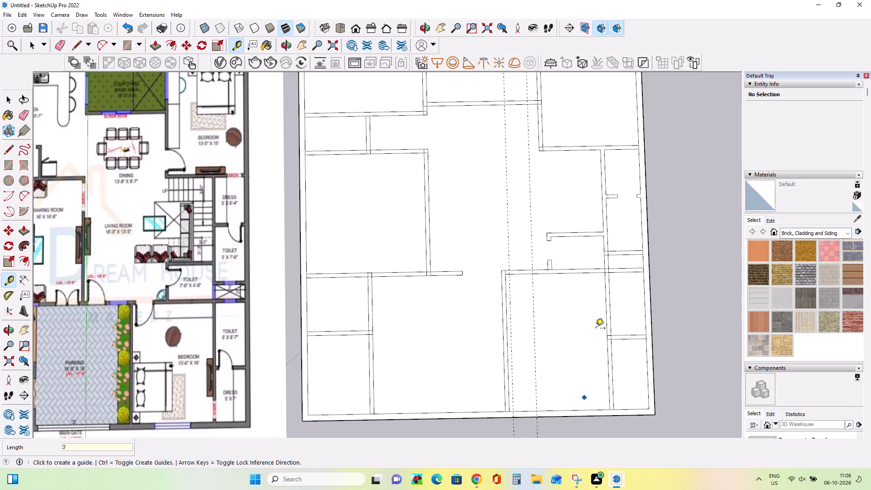
Draw the two 6" jamb lines across the front bedroom's rear wall at the door guides.
left_click(10, 147)
scroll(506, 266, "up", 8)
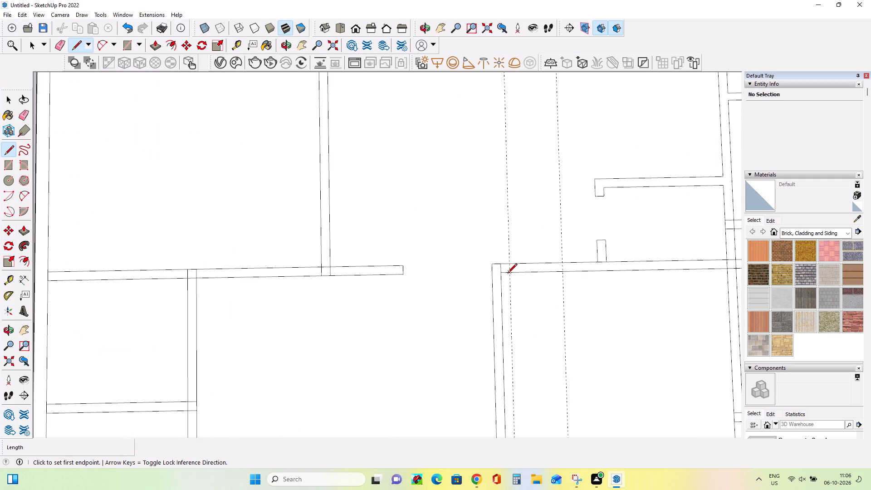
left_click(509, 274)
left_click(510, 266)
scroll(558, 278, "up", 3)
left_click(567, 269)
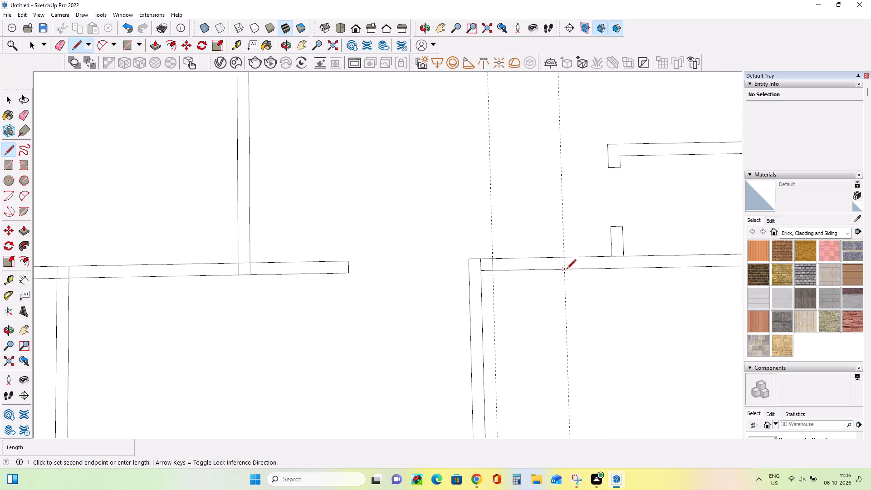
left_click(565, 257)
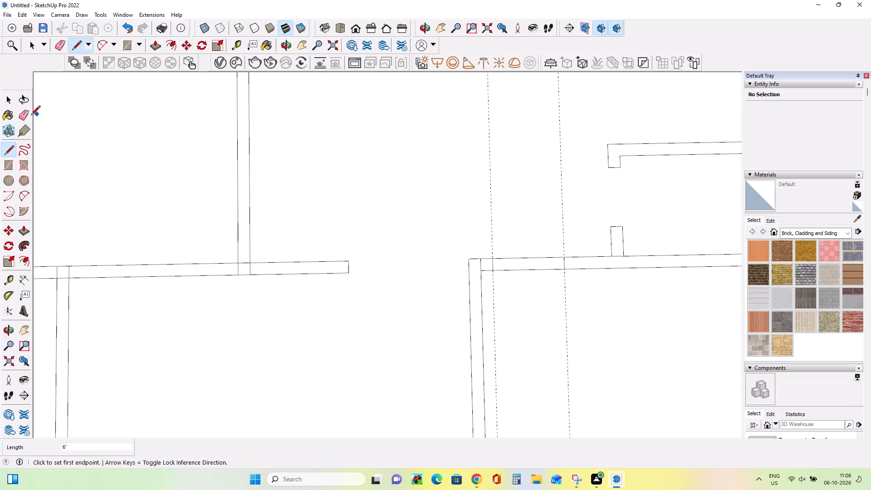
Erase the wall lines between the front bedroom's door jambs, both guides and the leftover lines at the bedroom corner and common toilet wall.
left_click(25, 116)
scroll(487, 279, "up", 5)
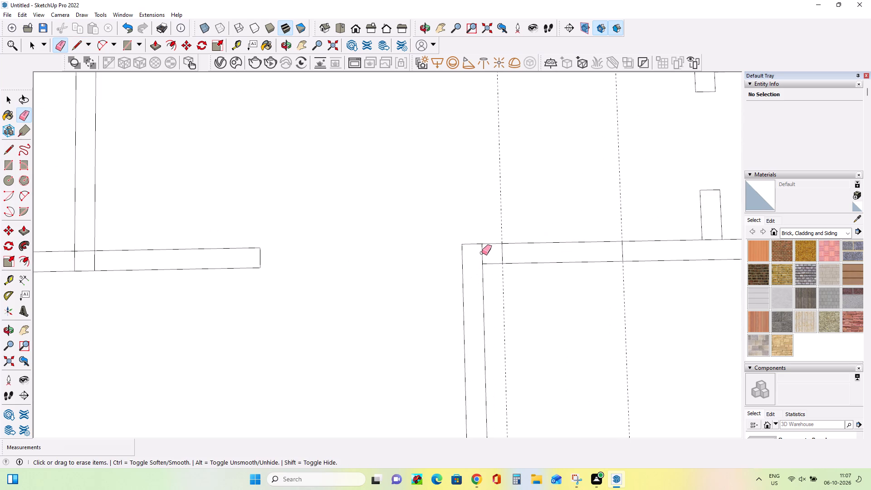
left_click(482, 253)
left_click_drag(495, 226, 533, 226)
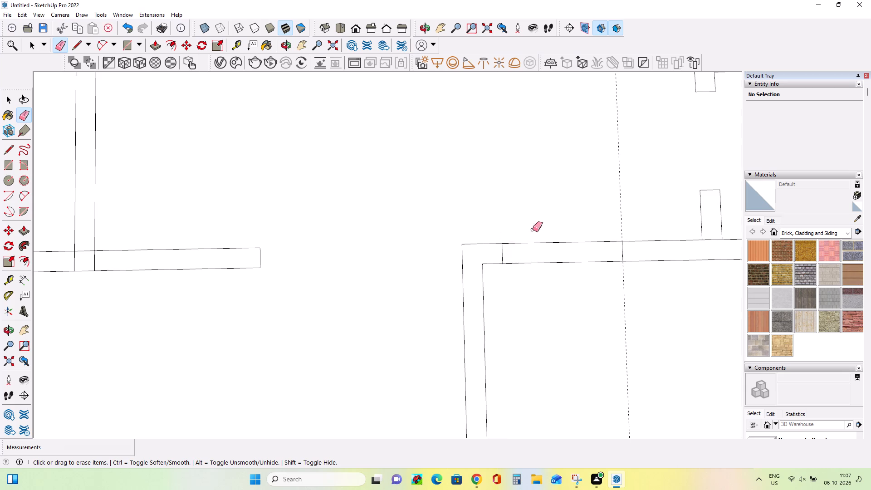
left_click_drag(546, 238, 547, 289)
left_click_drag(612, 222, 653, 221)
left_click_drag(619, 224, 635, 218)
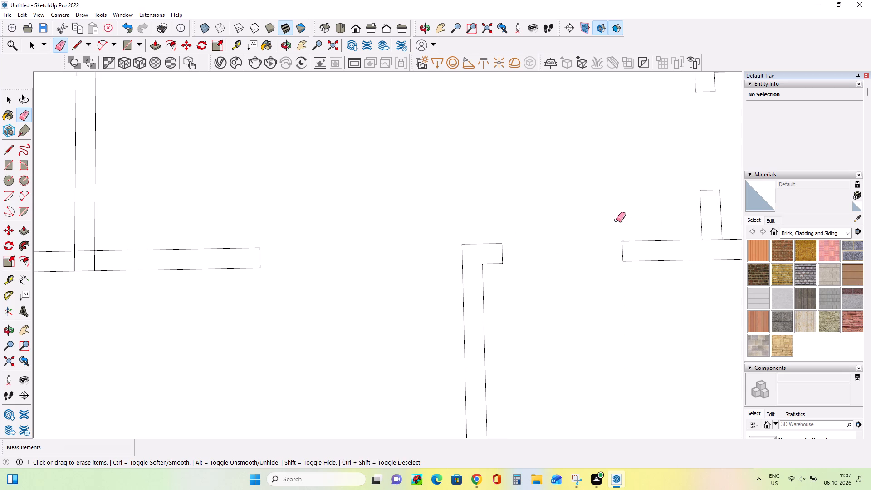
left_click_drag(711, 235, 713, 246)
Place a guide 6" inward from the inner line of the front toilet and dress side wall, marking the door offset.
scroll(557, 231, "down", 20)
scroll(668, 273, "up", 4)
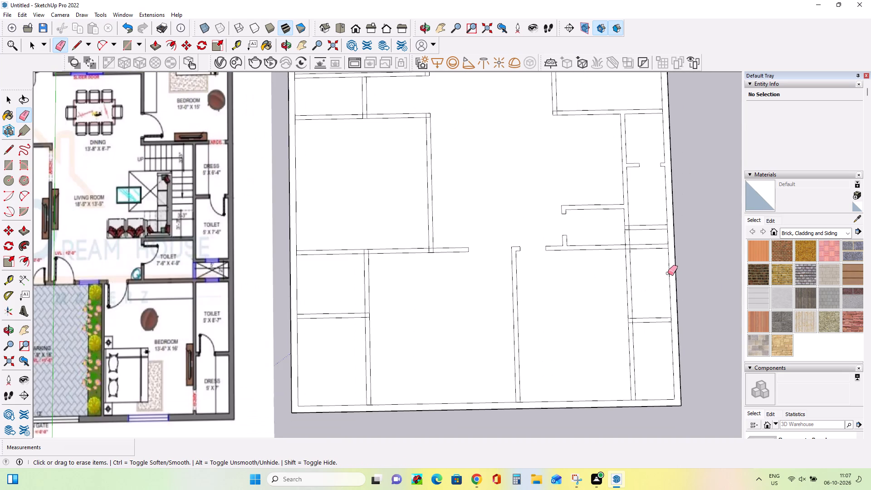
scroll(664, 253, "up", 1)
scroll(657, 252, "down", 4)
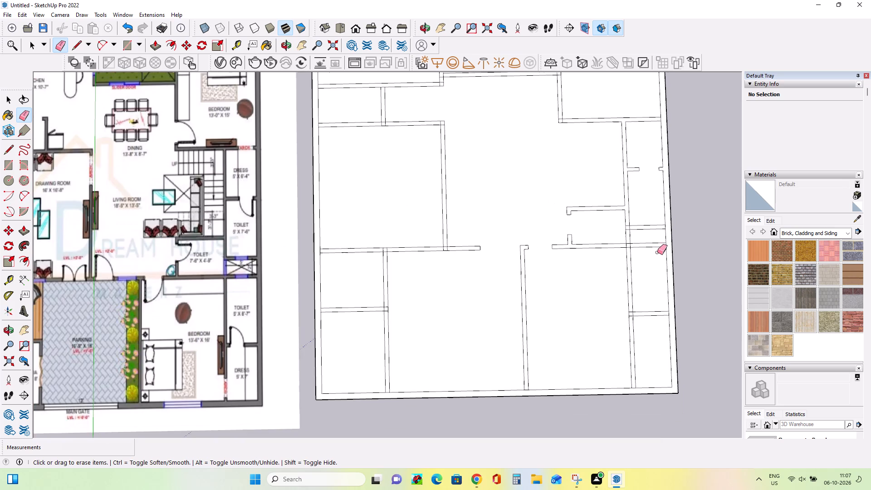
scroll(657, 252, "down", 1)
scroll(629, 372, "up", 3)
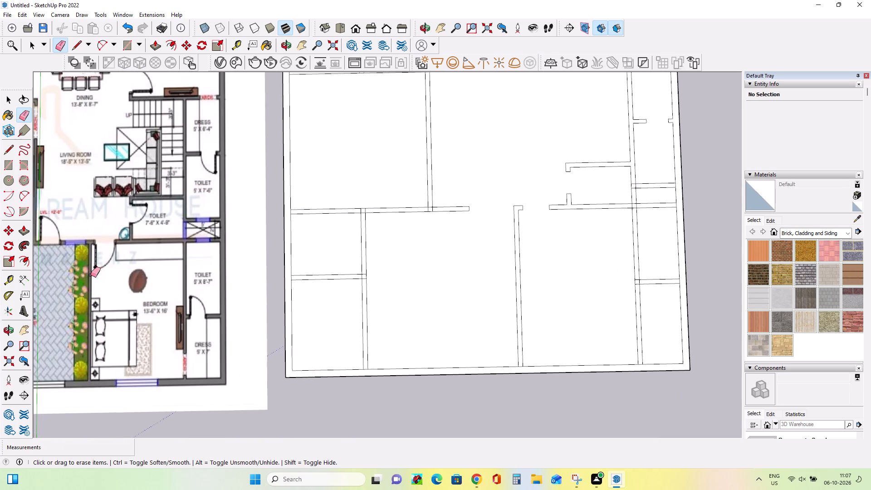
left_click(5, 277)
scroll(641, 303, "up", 3)
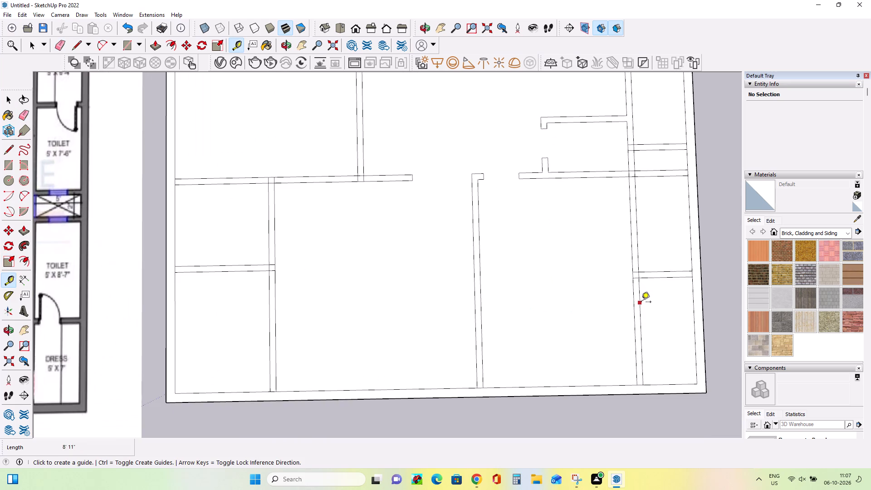
scroll(641, 303, "down", 3)
scroll(641, 303, "up", 1)
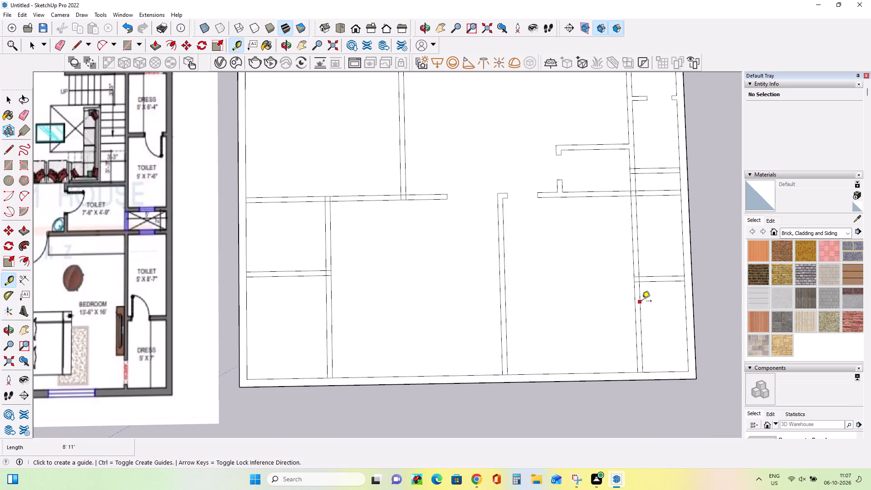
left_click(642, 302)
type("6\"")
key("Return")
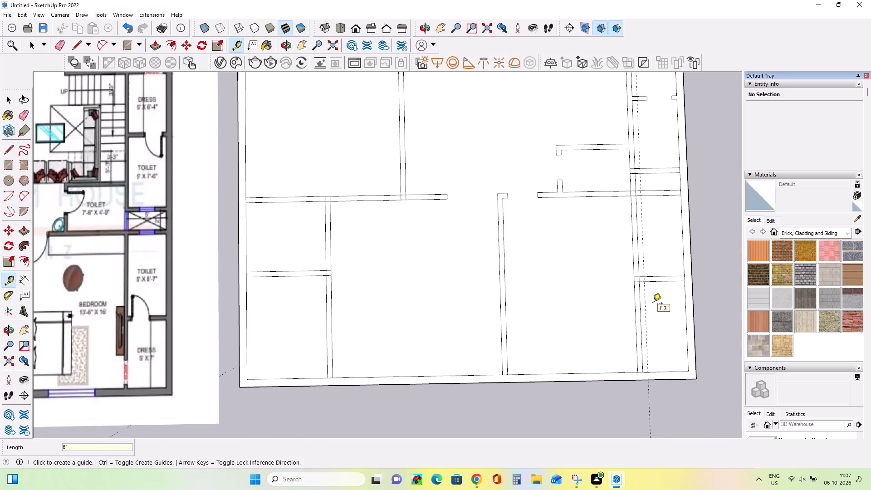
Place a guide 2'6" further toward the outer wall from the door offset guide, marking the front toilet door's width.
left_click(644, 263)
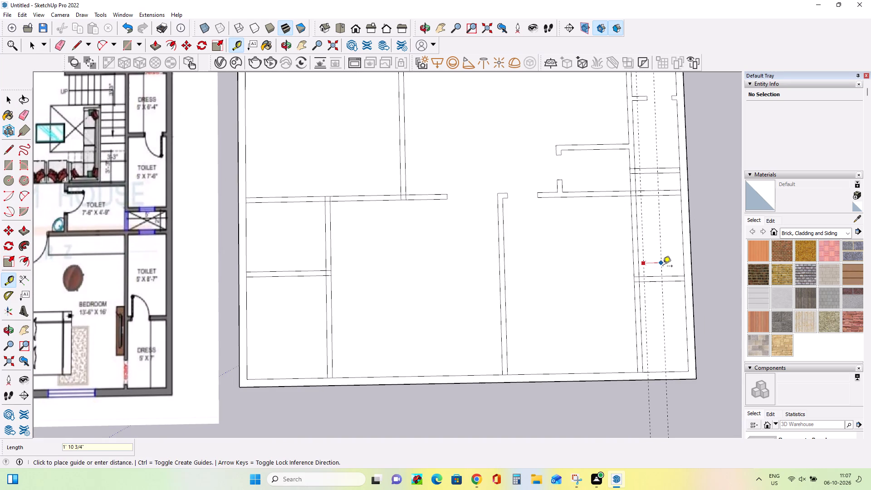
type("2'6\"")
key("Return")
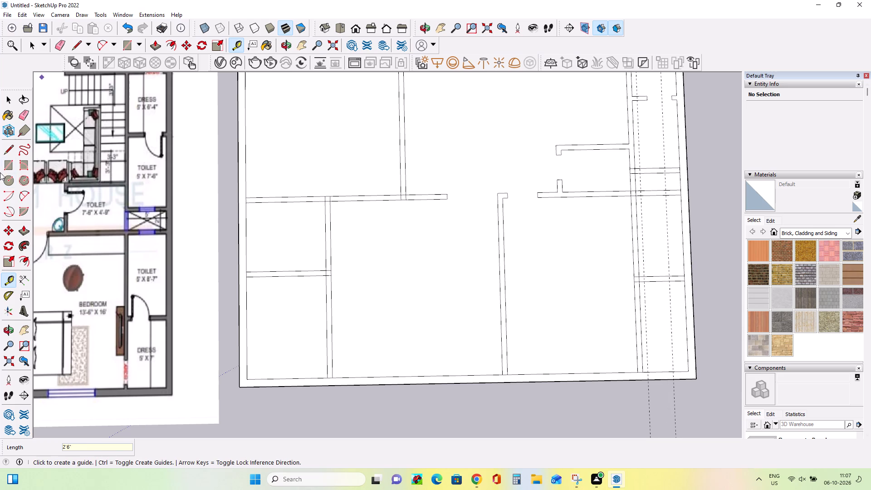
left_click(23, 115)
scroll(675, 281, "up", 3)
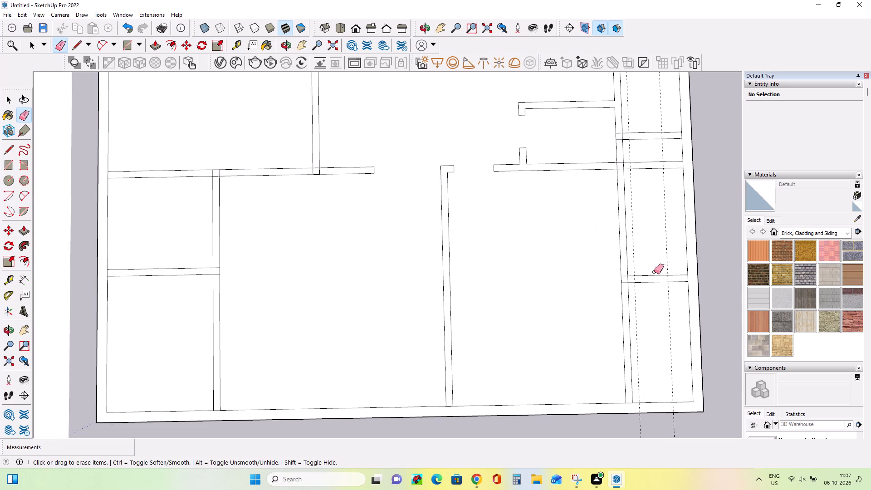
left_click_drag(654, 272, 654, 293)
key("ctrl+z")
Draw the two 6" jamb lines across the partition between the front toilet and dress at the door guides.
left_click(7, 151)
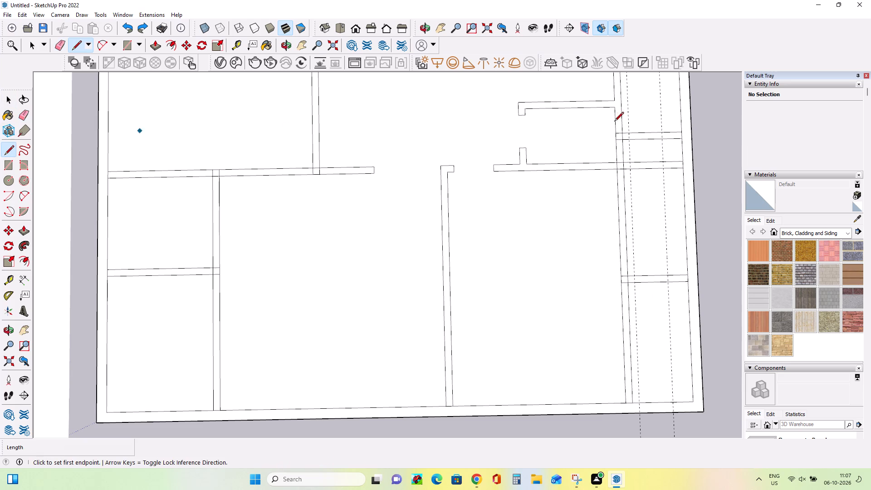
scroll(630, 287, "up", 3)
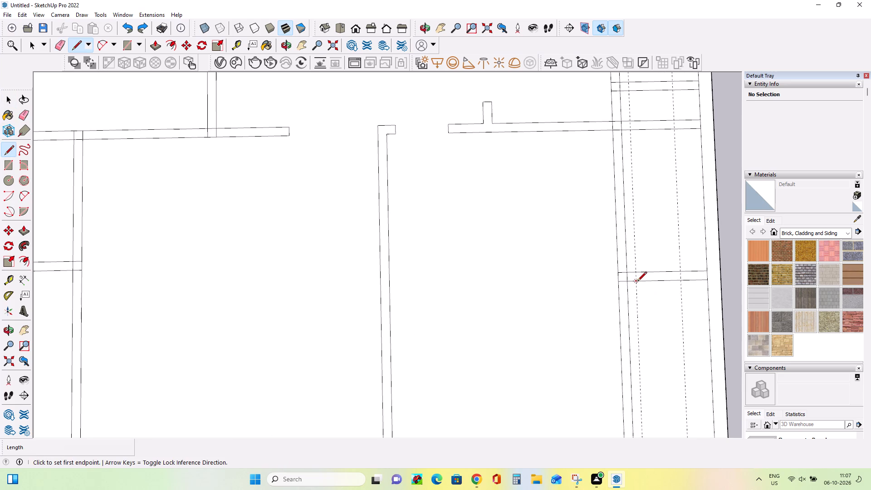
left_click(636, 281)
left_click(636, 270)
left_click(682, 280)
left_click(681, 273)
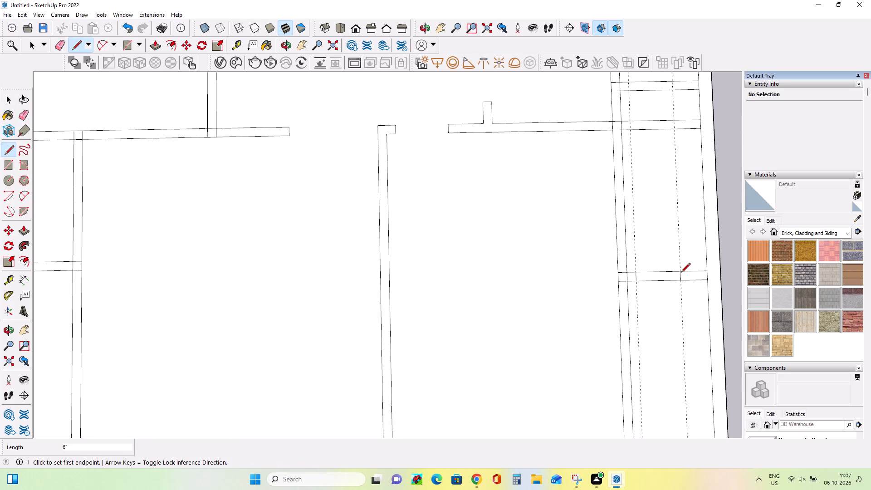
Erase the partition lines between the front toilet's door jambs and remove both door guides.
left_click(20, 116)
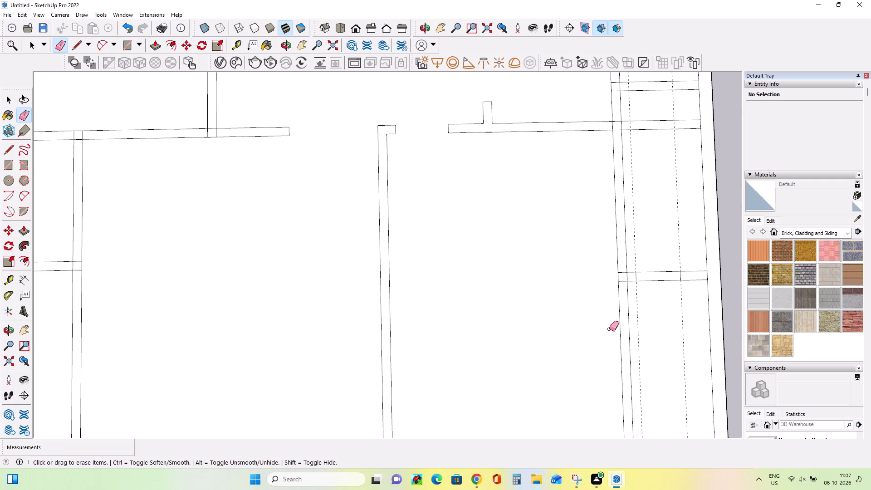
left_click_drag(659, 269, 660, 300)
left_click_drag(649, 270, 652, 305)
left_click_drag(631, 258, 644, 260)
left_click_drag(675, 250, 689, 250)
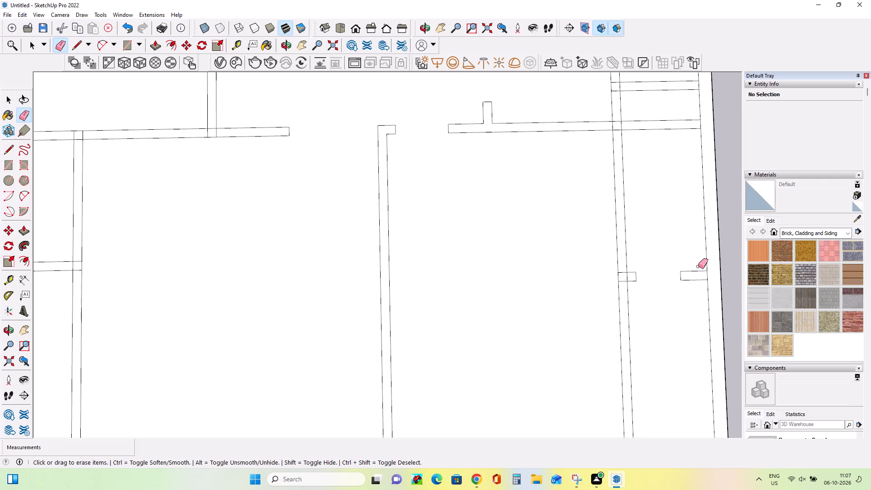
Erase the leftover lines where the front toilet and dress partition stubs meet the outer wall and the bedroom side wall.
left_click(705, 272)
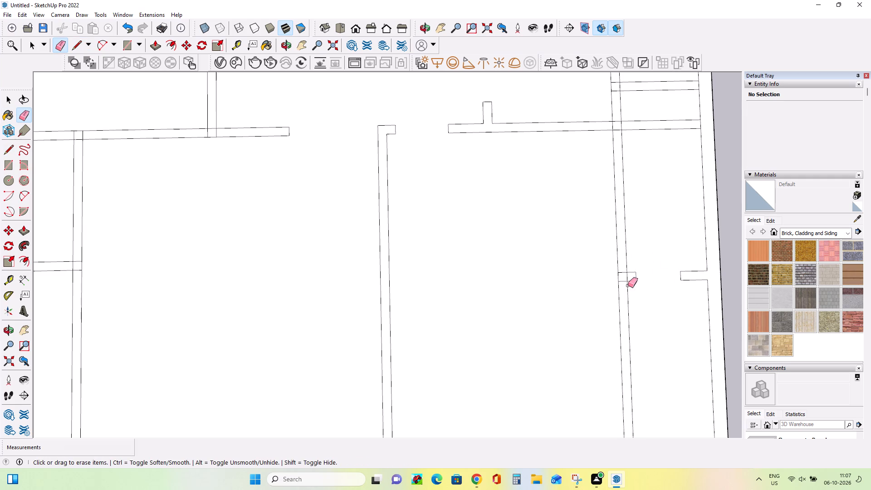
left_click(627, 276)
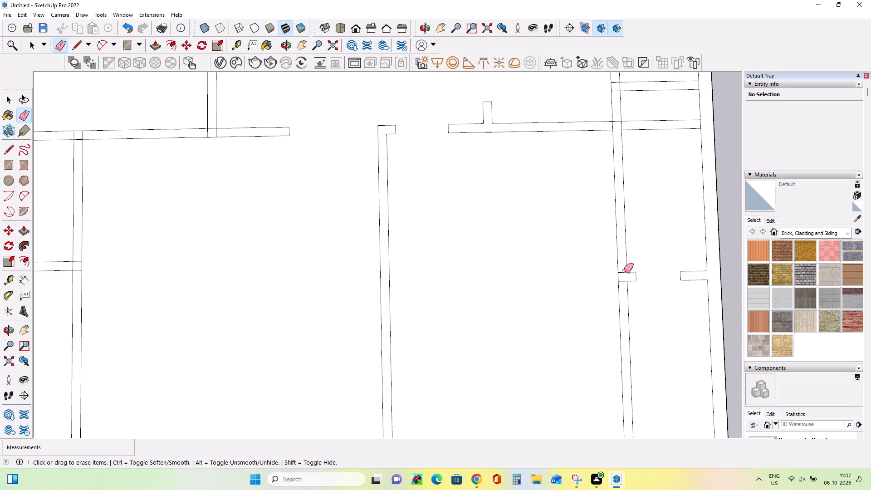
left_click(624, 271)
left_click(622, 273)
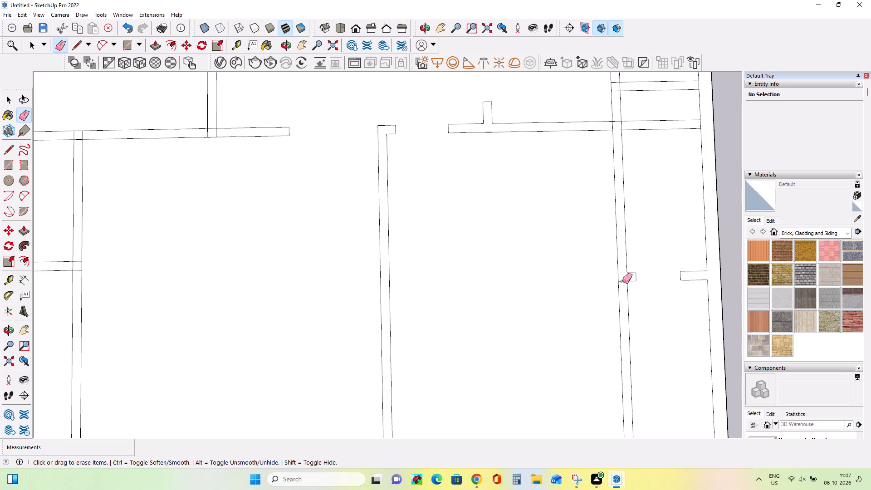
left_click(622, 281)
Erase the leftover lines where the toilet and dress side wall crosses the front bedroom's rear wall and the duct's other wall.
scroll(561, 300, "down", 7)
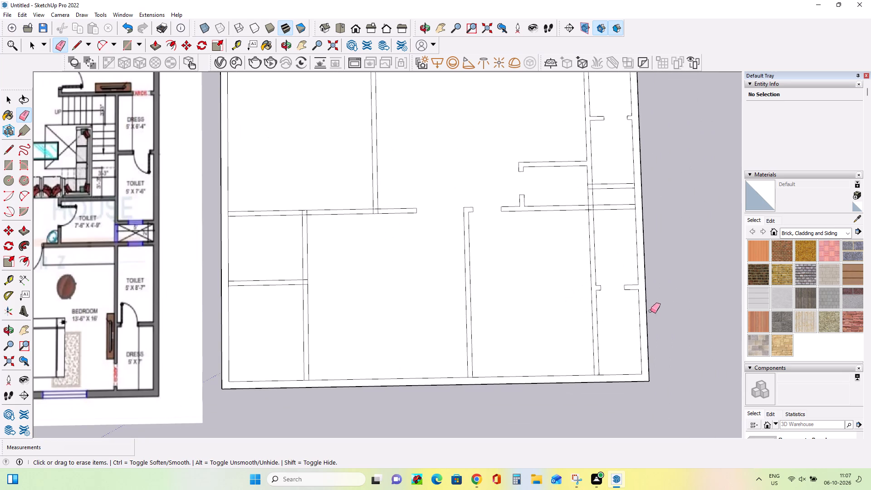
scroll(591, 209, "up", 8)
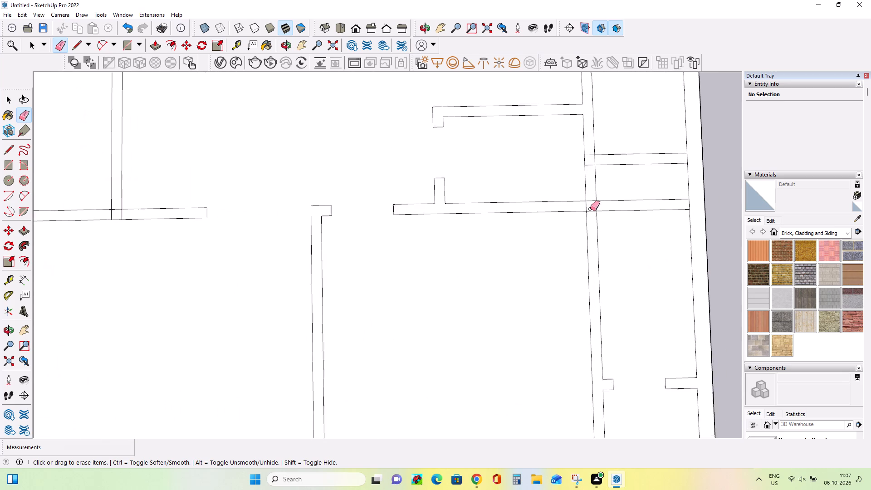
scroll(590, 209, "up", 6)
left_click_drag(590, 217, 595, 205)
left_click_drag(592, 195, 592, 204)
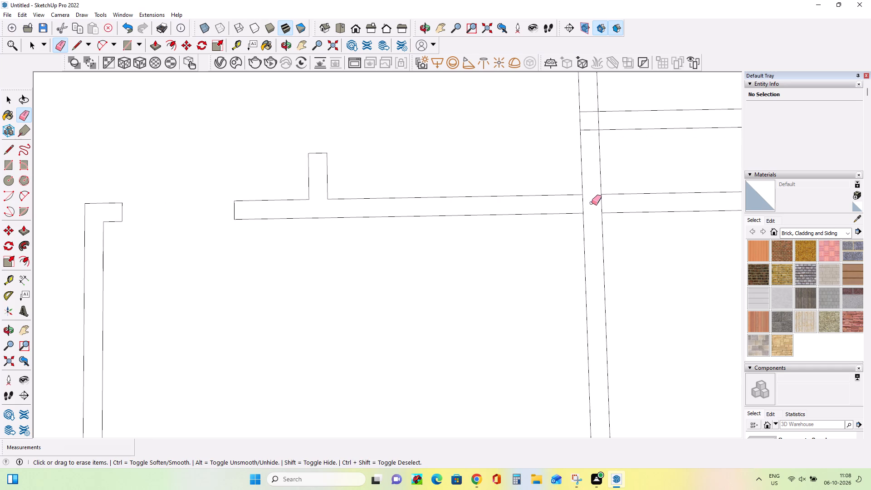
left_click_drag(579, 206, 585, 206)
left_click_drag(597, 202, 602, 202)
left_click_drag(591, 111, 590, 130)
left_click_drag(597, 117, 611, 119)
Erase the short end lines where the two duct walls meet the outer side wall.
scroll(545, 189, "down", 11)
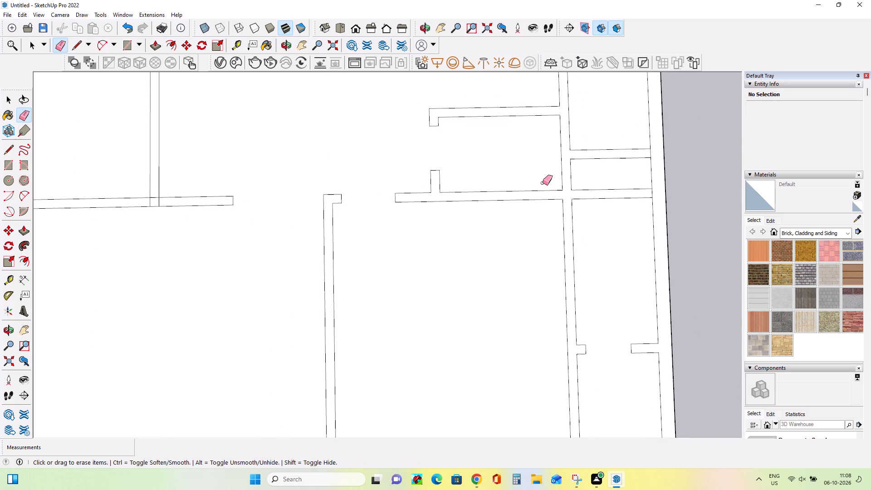
scroll(543, 183, "down", 2)
scroll(624, 184, "up", 9)
left_click(609, 147)
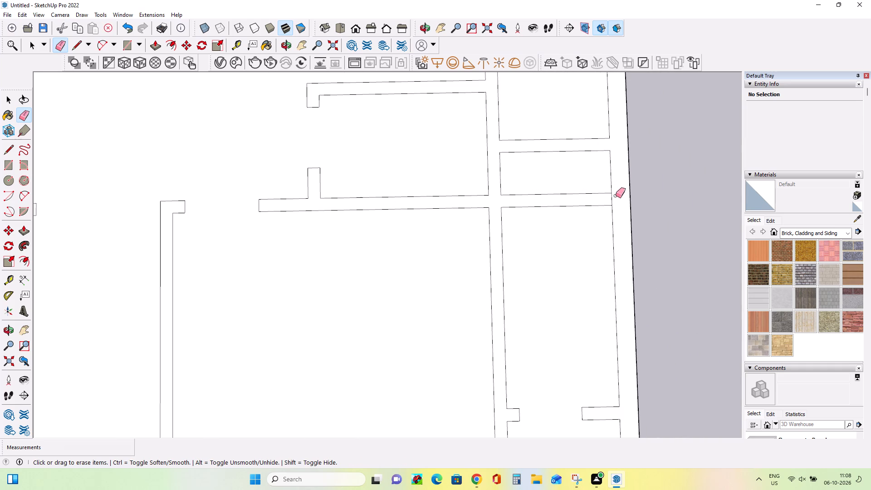
left_click(612, 198)
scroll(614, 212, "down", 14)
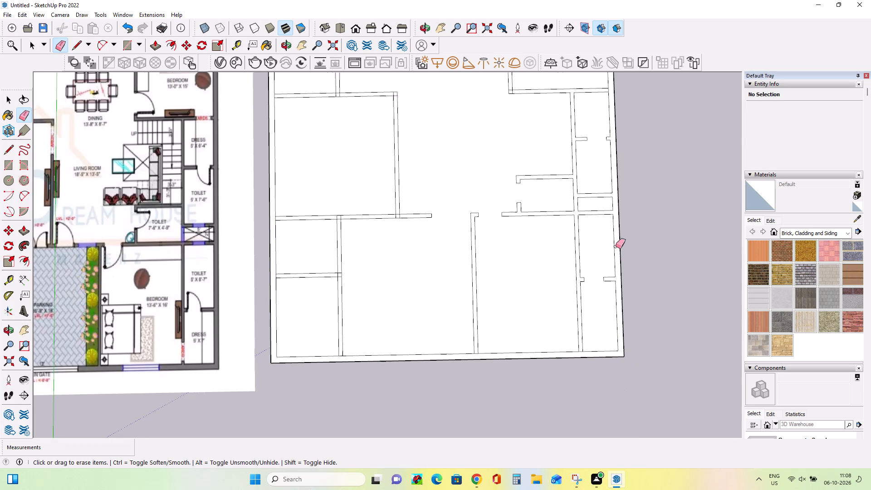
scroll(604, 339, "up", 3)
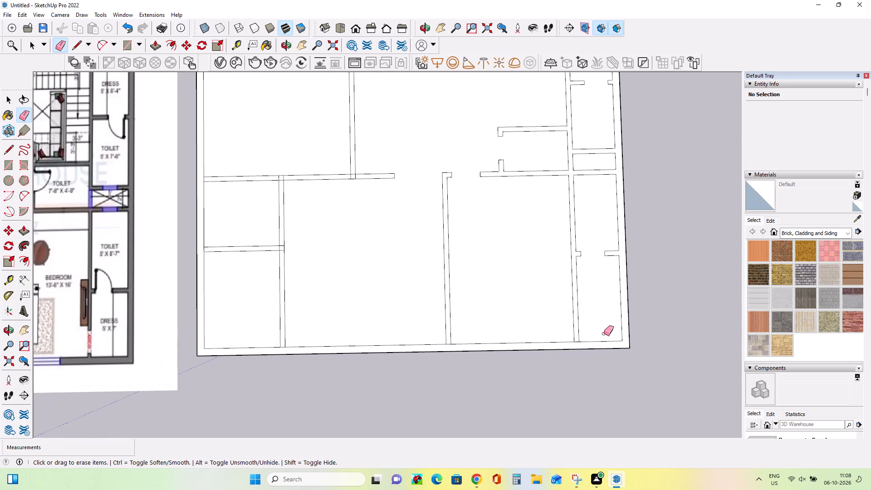
Place guides 1' from the front wall's inner edge and 3' beyond that for the opening between front bedroom and dress.
scroll(604, 333, "down", 3)
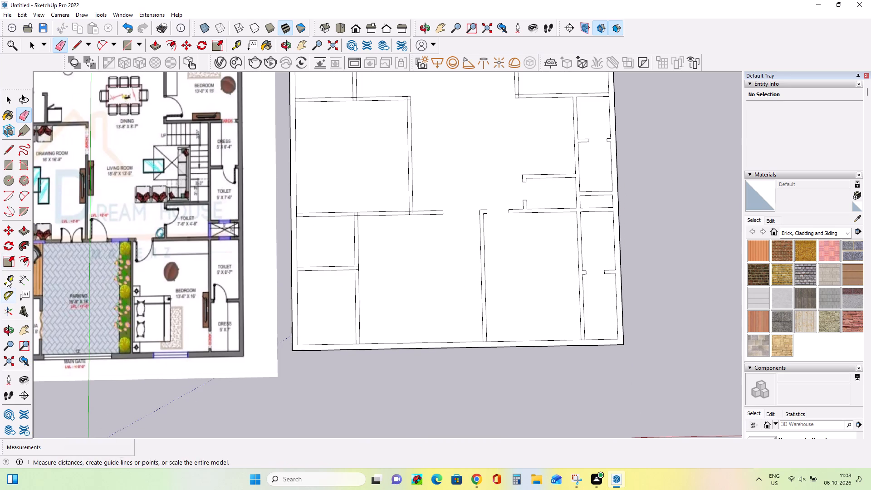
left_click(7, 279)
scroll(595, 349, "up", 8)
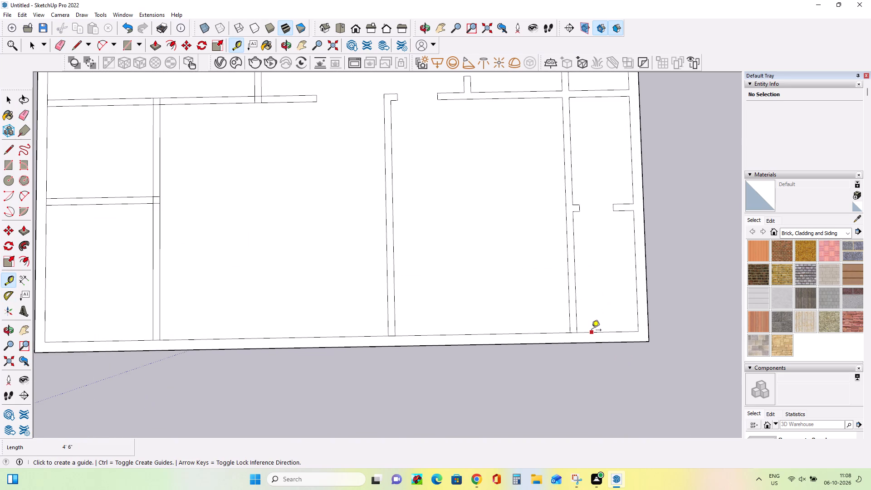
left_click(592, 334)
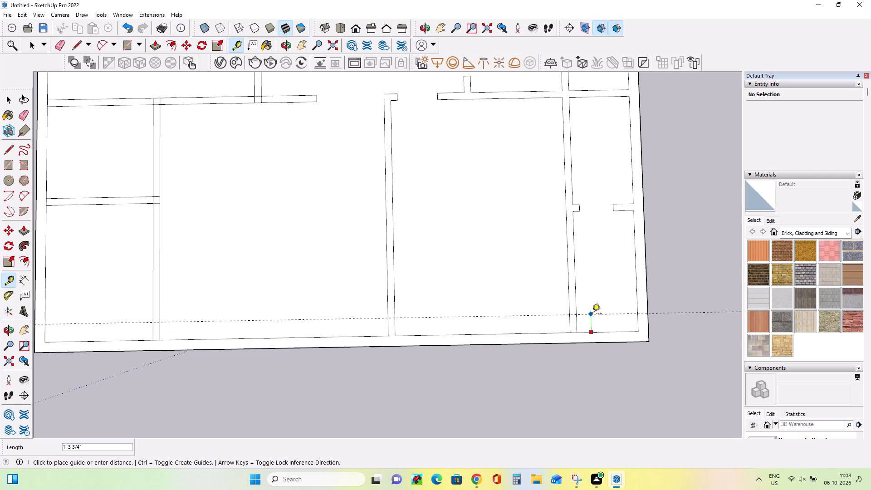
type("1'")
key("Return")
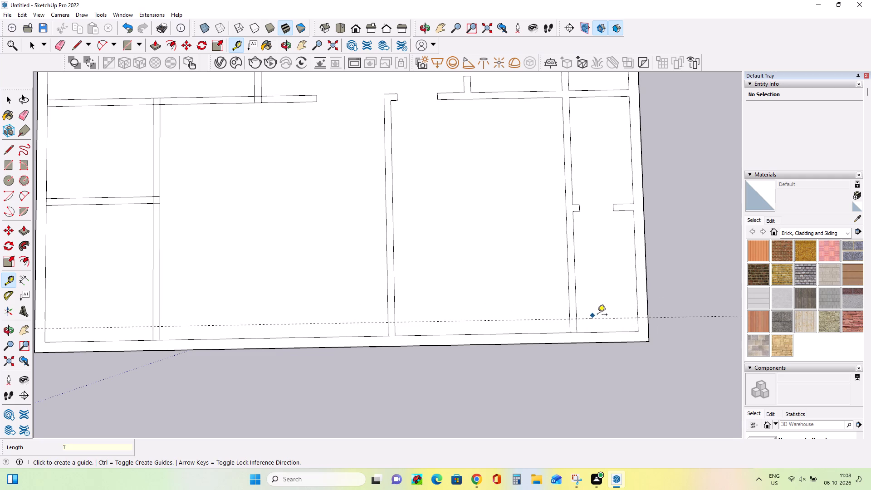
left_click(602, 320)
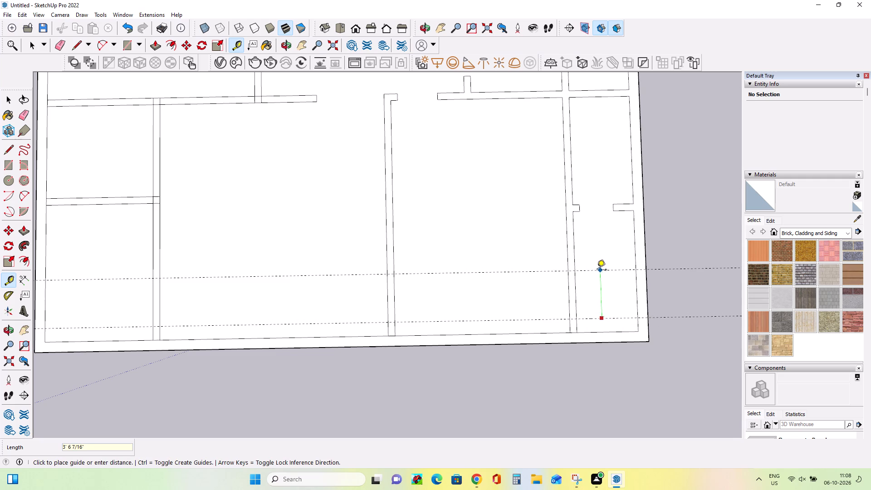
type("3'")
key("Return")
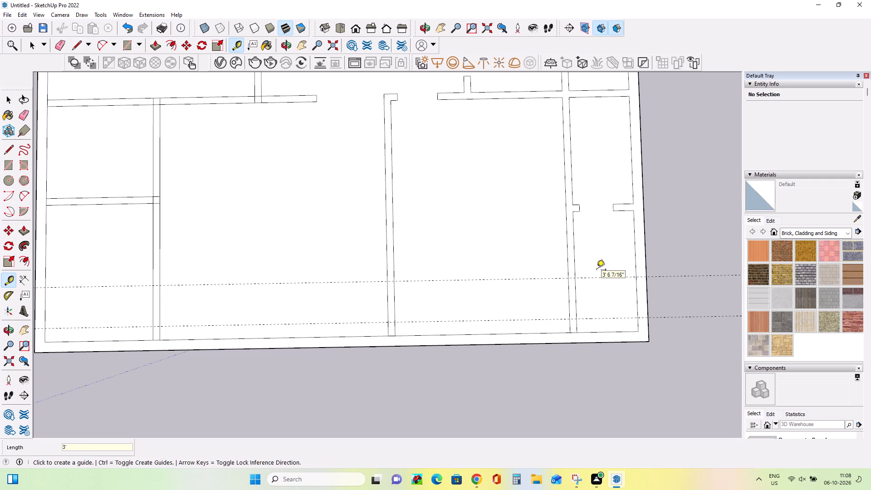
Draw the two 6" jamb lines across the wall between the front bedroom and dress, along both guides.
left_click(5, 146)
scroll(586, 295, "up", 4)
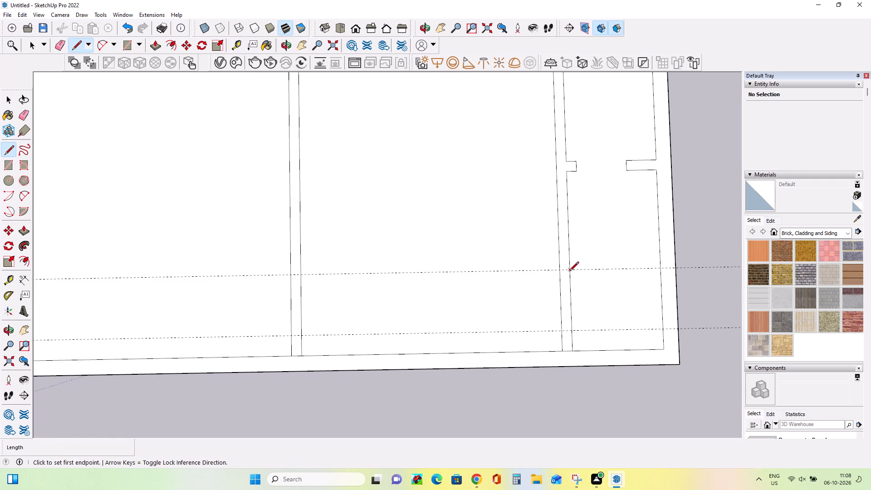
left_click(569, 272)
left_click(559, 272)
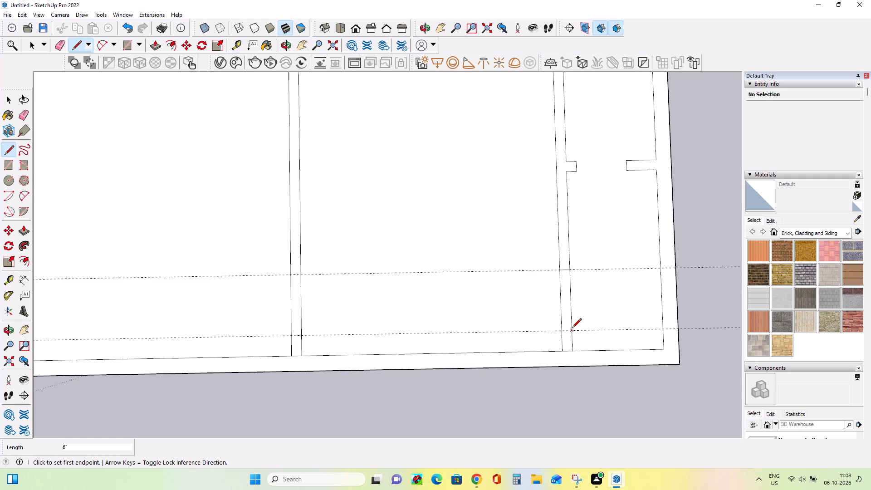
left_click(571, 331)
left_click(564, 332)
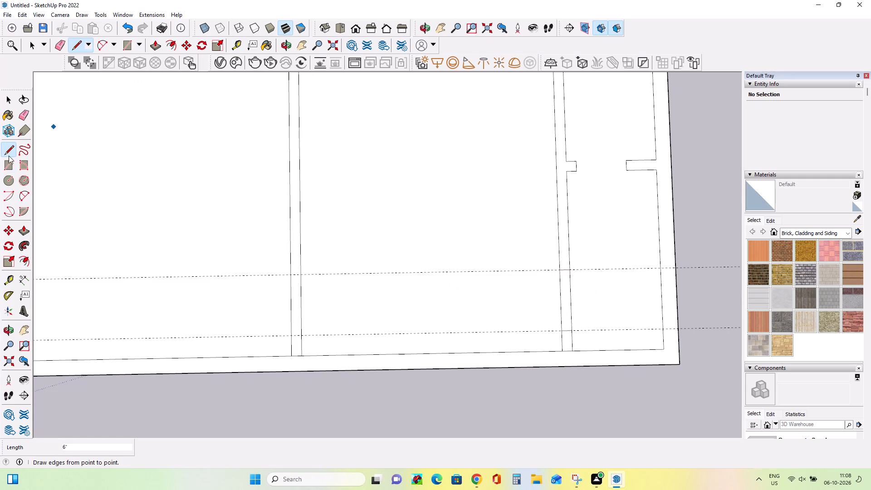
Erase the dress wall's lines between the jambs, both guides, and the short line where the stub meets the front wall.
left_click_drag(24, 114, 29, 114)
left_click_drag(561, 299, 588, 296)
left_click_drag(561, 296, 562, 296)
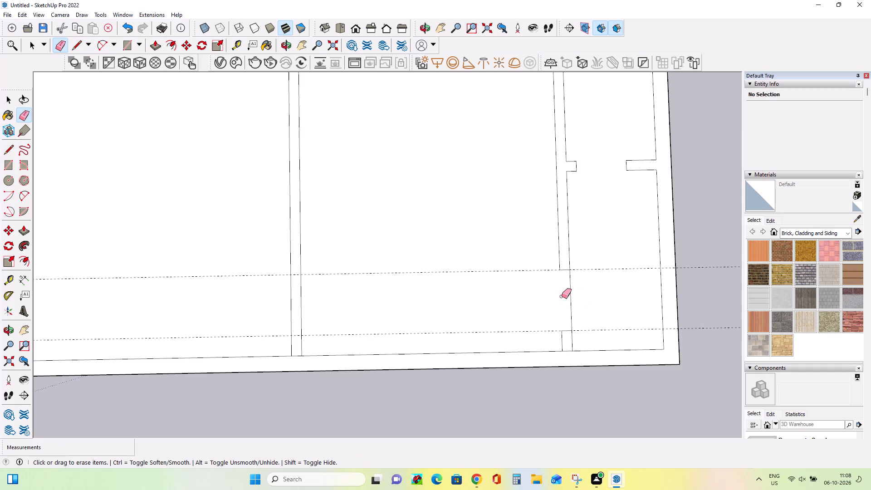
left_click_drag(562, 296, 600, 296)
left_click_drag(596, 257, 606, 297)
left_click_drag(615, 262, 616, 322)
left_click_drag(616, 325, 617, 340)
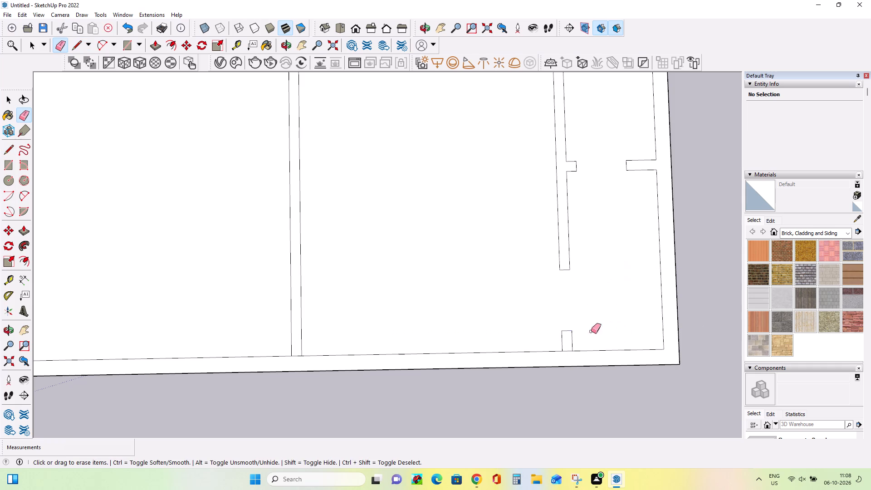
left_click(568, 351)
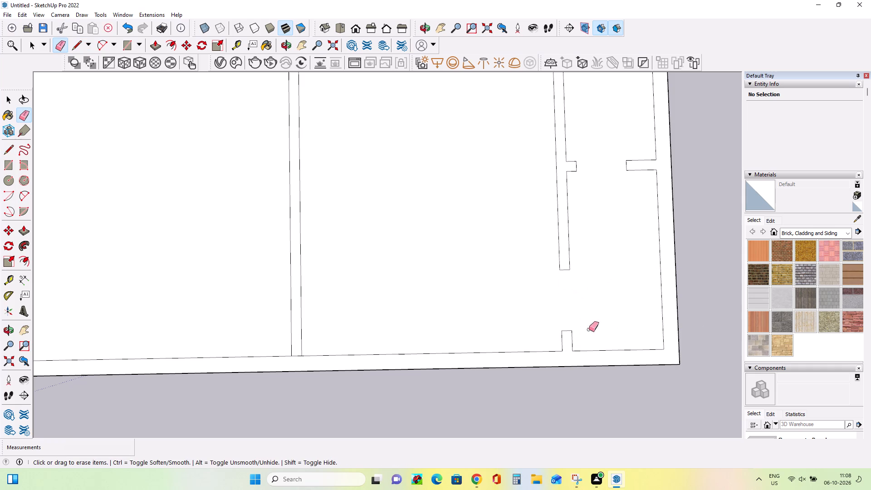
Examine the sit-out, puja, parking and main gate area on the floor plan and compare it with the modelled front walls.
scroll(583, 284, "down", 16)
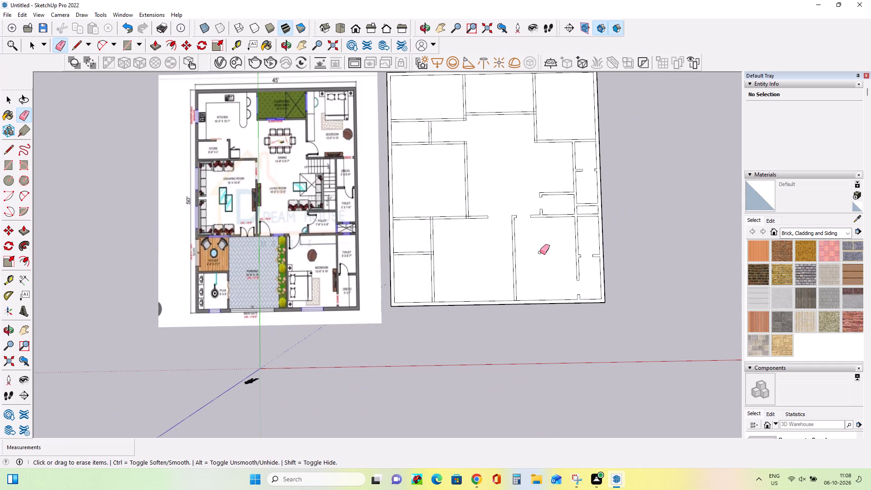
scroll(540, 251, "up", 3)
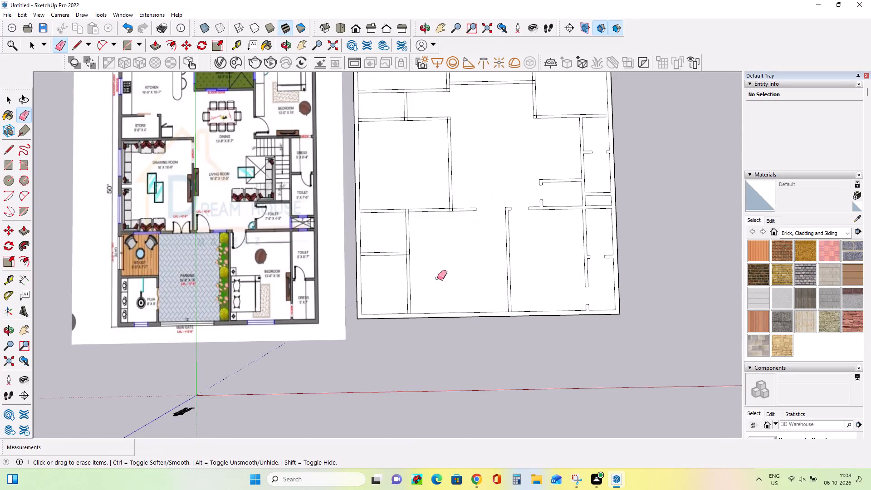
scroll(431, 292, "down", 4)
scroll(232, 315, "up", 9)
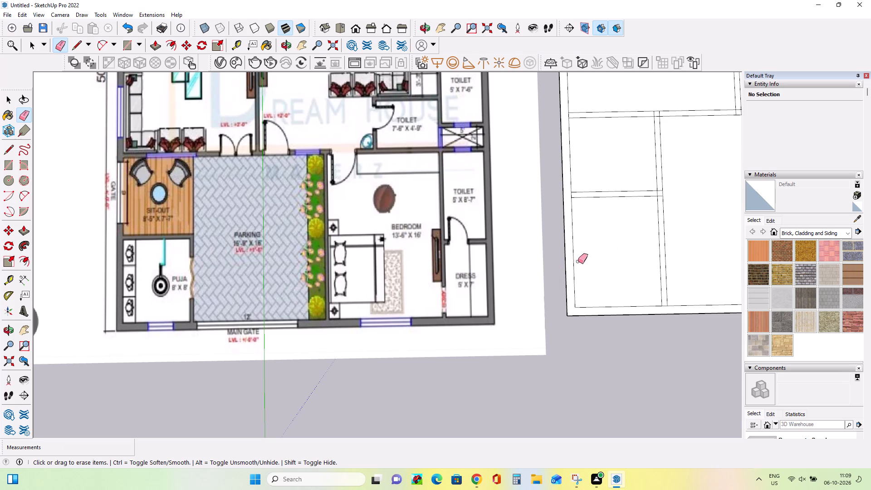
scroll(610, 256, "down", 7)
scroll(563, 266, "down", 3)
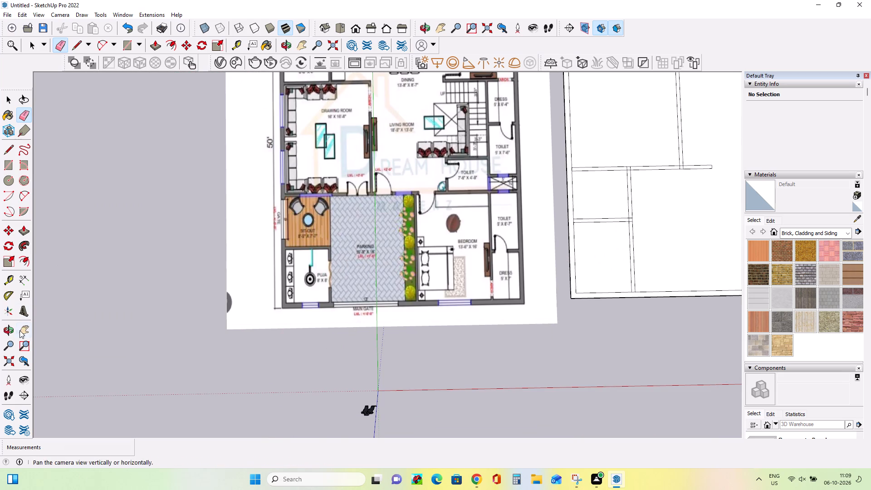
left_click(20, 330)
left_click_drag(300, 266, 128, 345)
scroll(244, 311, "down", 4)
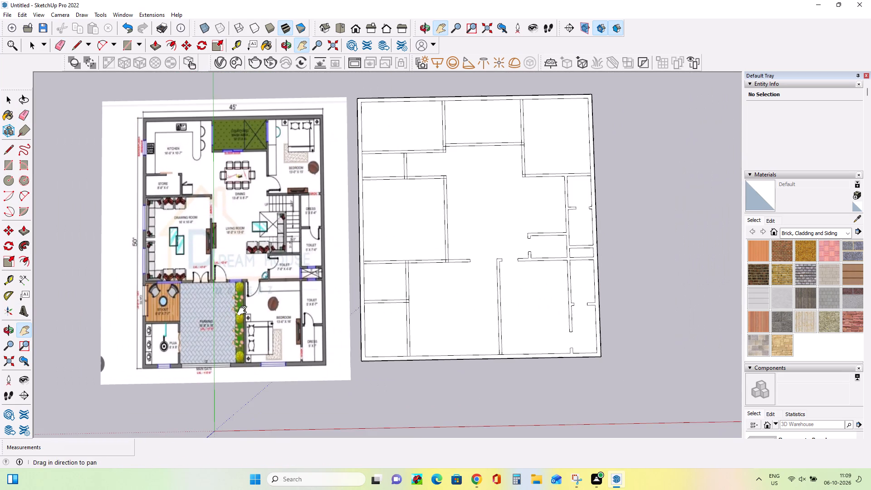
scroll(404, 298, "up", 4)
scroll(404, 302, "down", 3)
scroll(127, 344, "up", 2)
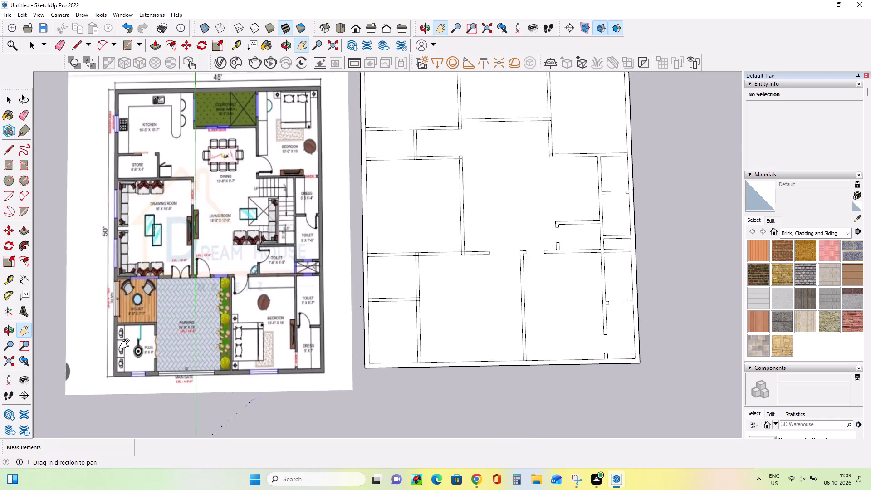
scroll(127, 344, "up", 2)
scroll(131, 350, "down", 6)
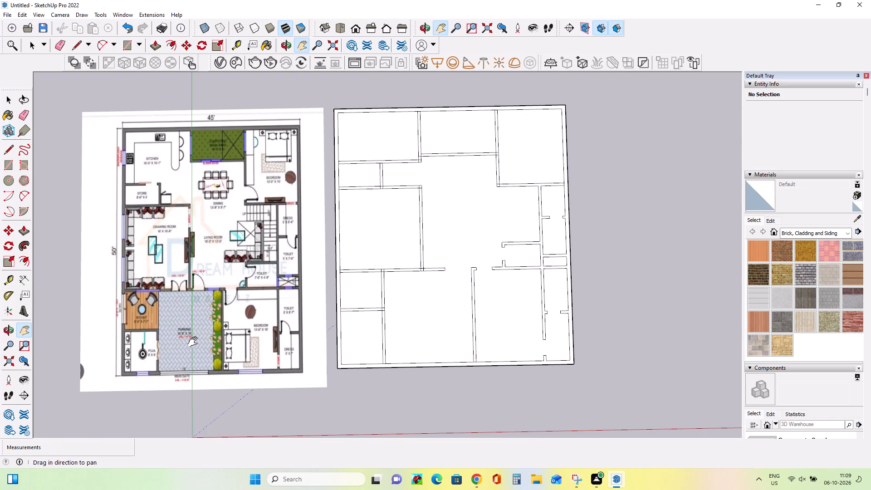
scroll(201, 318, "up", 2)
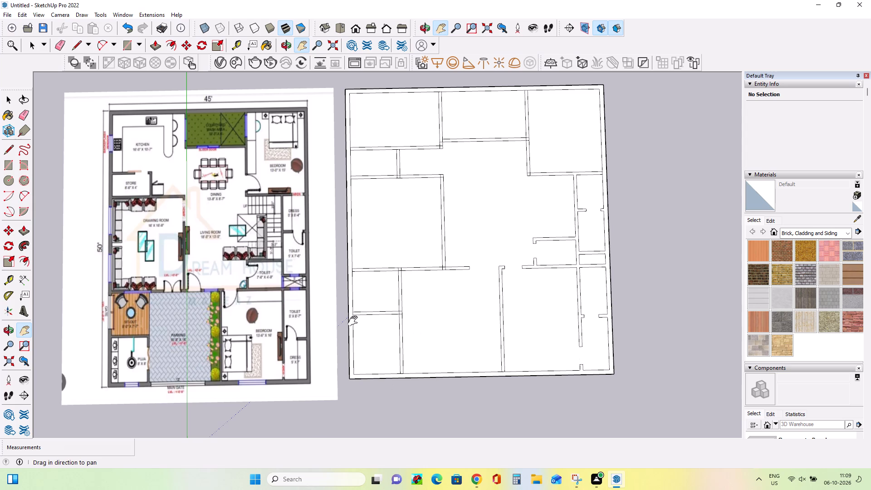
scroll(159, 375, "up", 4)
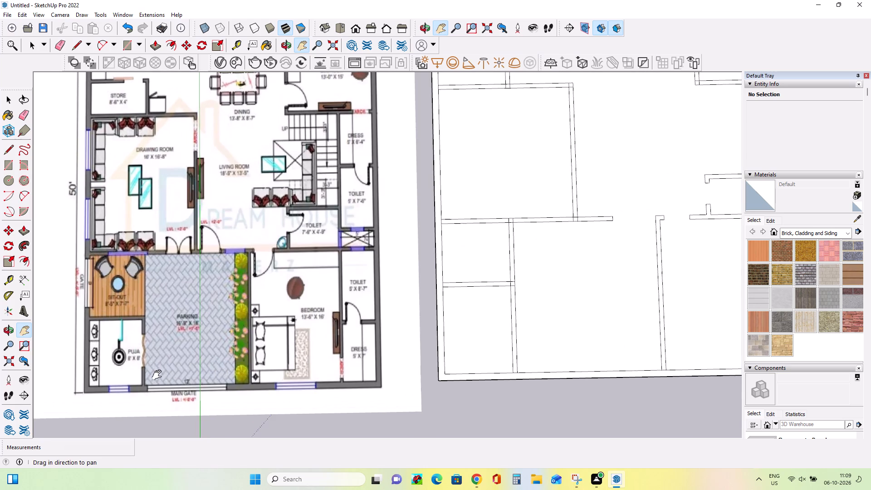
scroll(157, 375, "up", 4)
scroll(156, 374, "down", 4)
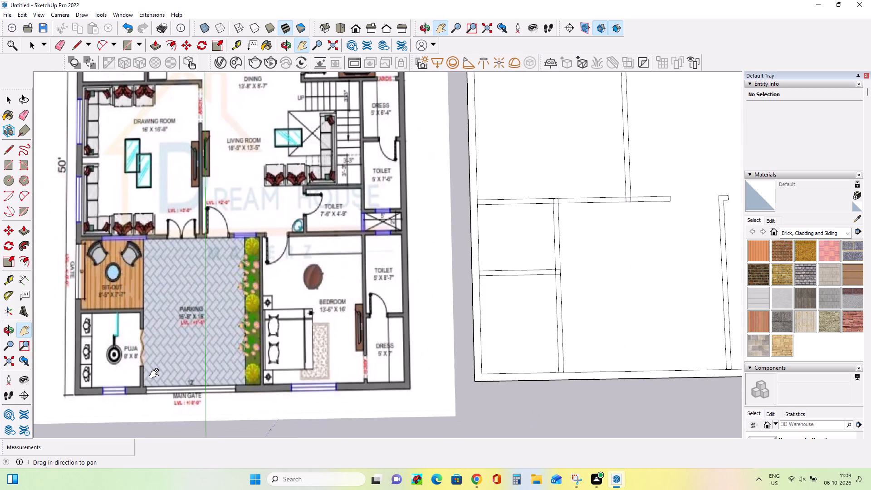
scroll(120, 367, "up", 4)
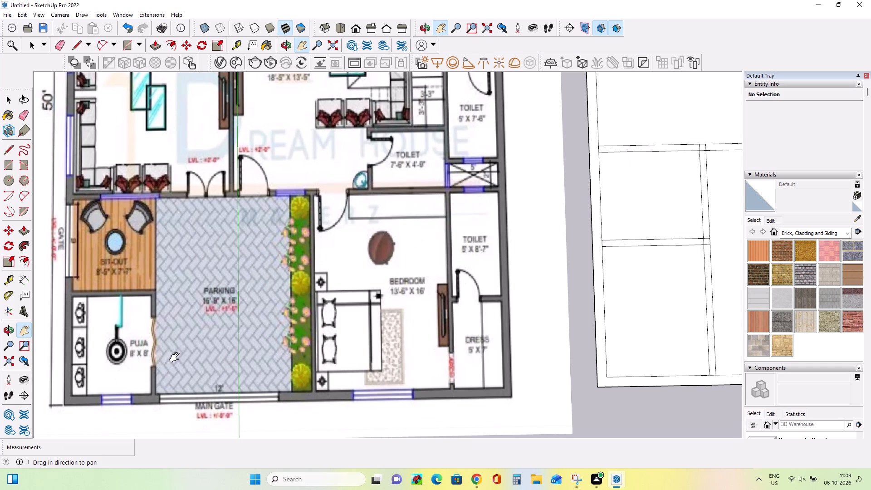
scroll(174, 360, "up", 9)
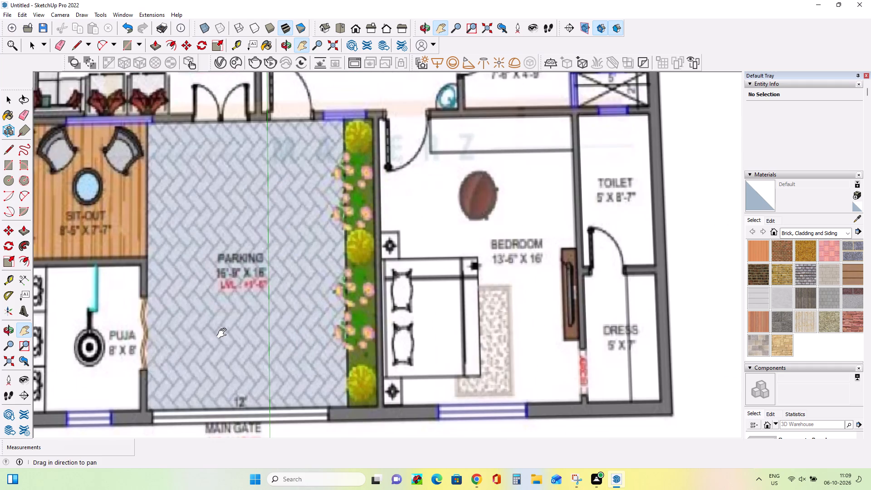
scroll(224, 333, "up", 2)
scroll(224, 333, "down", 9)
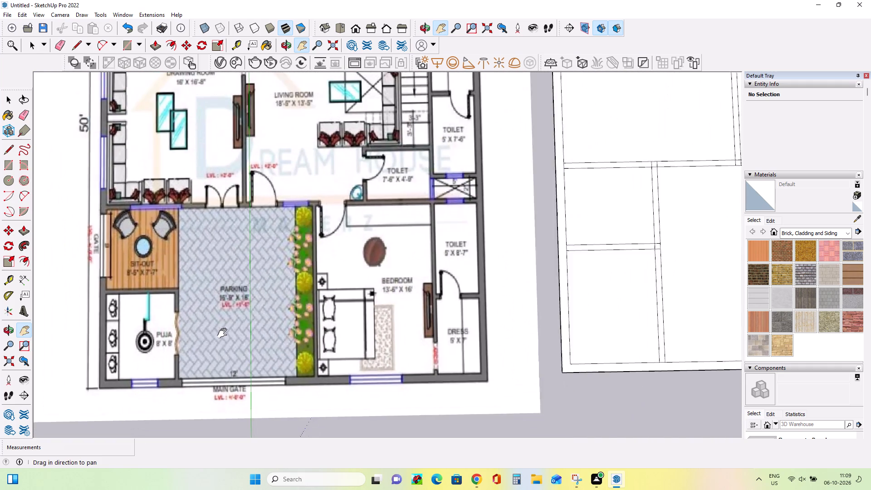
scroll(224, 333, "down", 2)
scroll(166, 347, "up", 8)
middle_click_drag(166, 345, 166, 332)
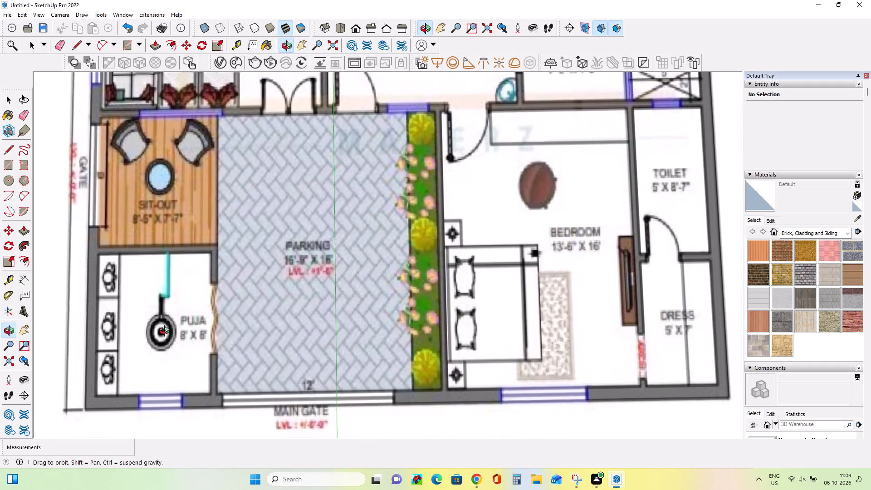
middle_click_drag(166, 332, 188, 340)
scroll(188, 340, "down", 4)
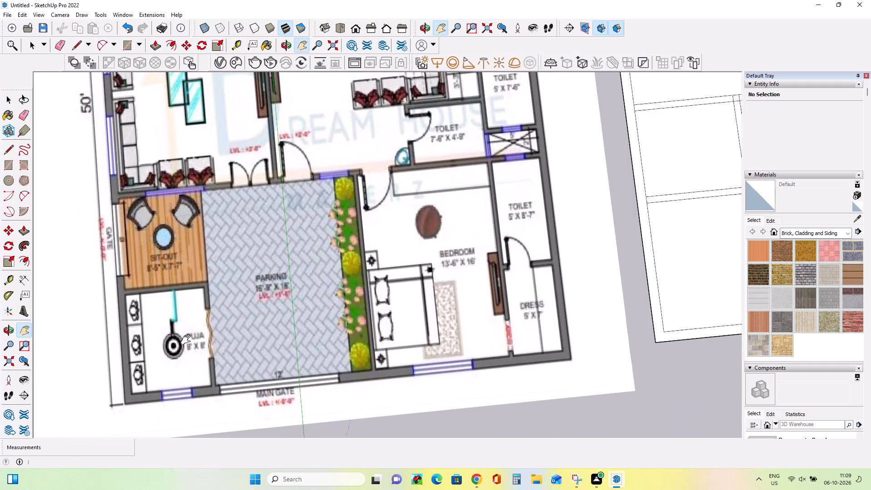
scroll(188, 340, "down", 3)
middle_click_drag(310, 329, 281, 307)
scroll(212, 330, "up", 1)
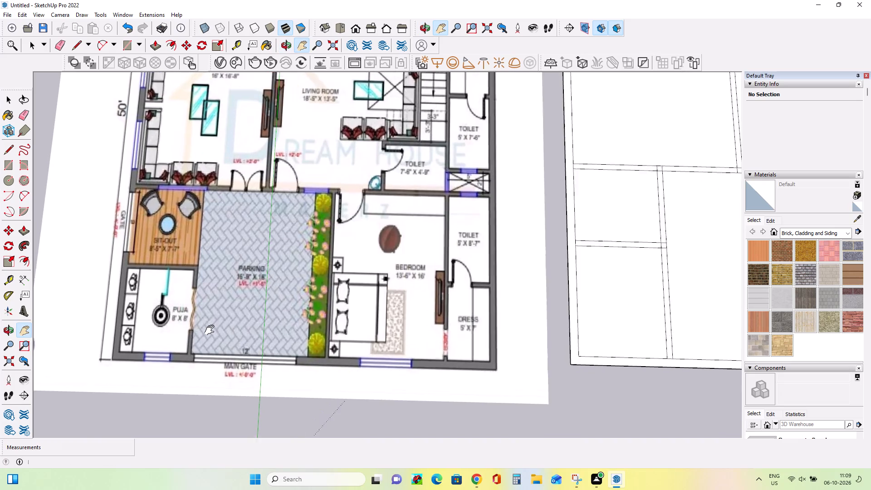
scroll(211, 330, "up", 3)
scroll(211, 330, "down", 7)
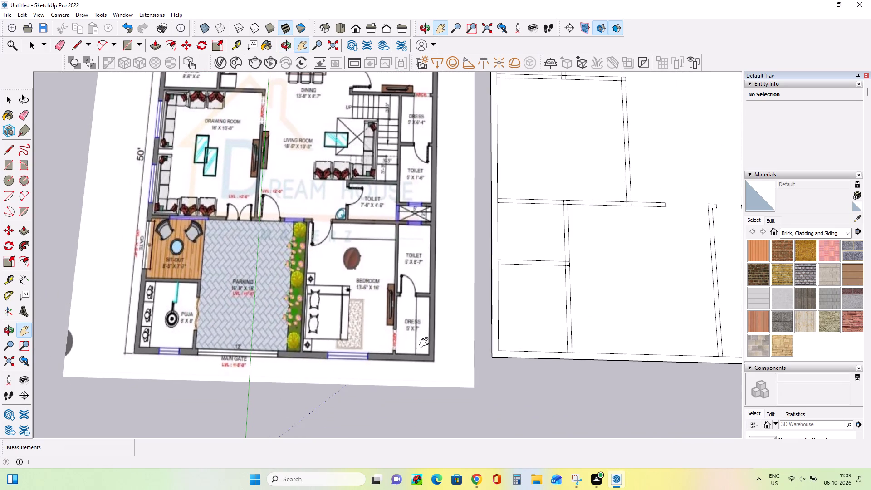
middle_click_drag(367, 352, 392, 350)
scroll(386, 334, "down", 8)
scroll(508, 343, "up", 2)
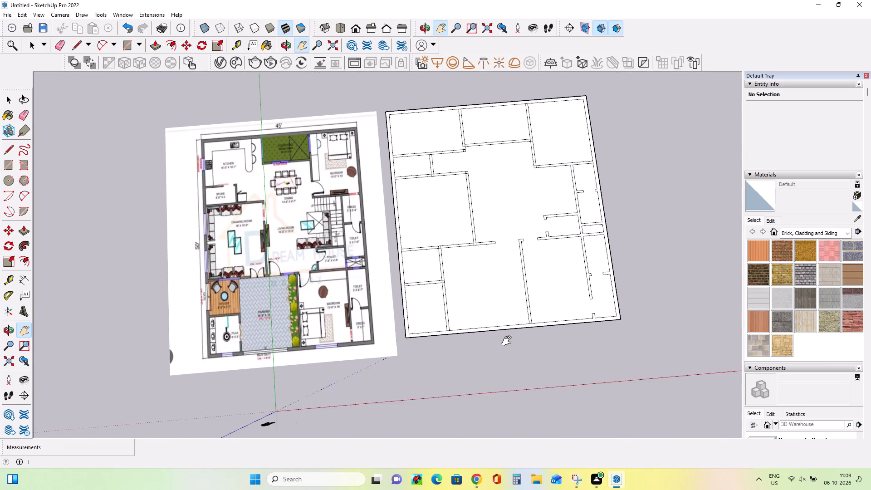
scroll(509, 341, "up", 4)
middle_click_drag(508, 340, 495, 337)
scroll(427, 326, "up", 2)
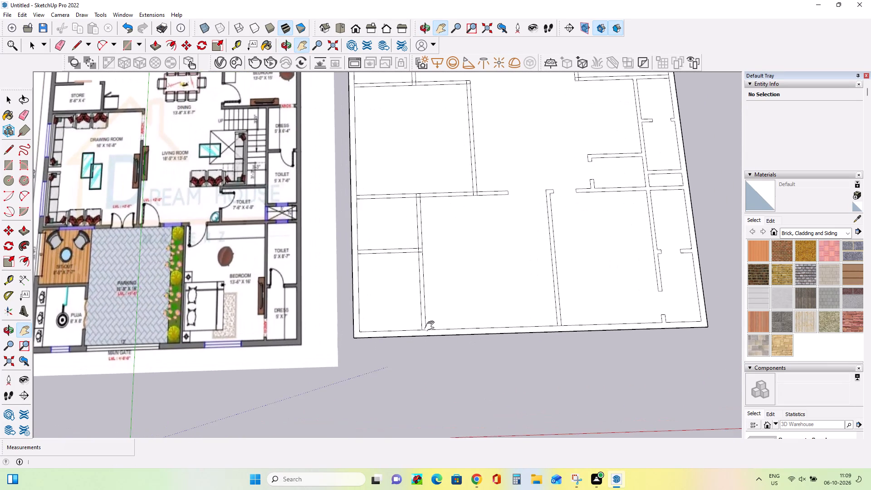
scroll(503, 306, "down", 1)
scroll(88, 364, "up", 6)
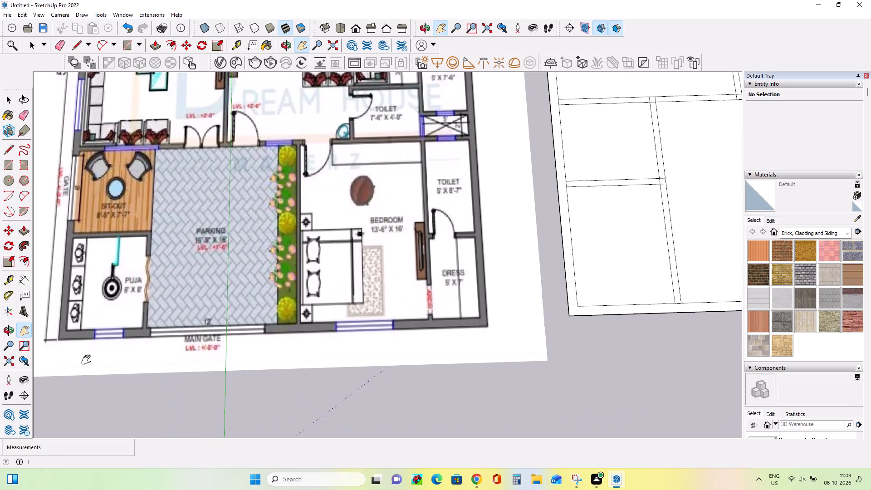
scroll(88, 360, "down", 8)
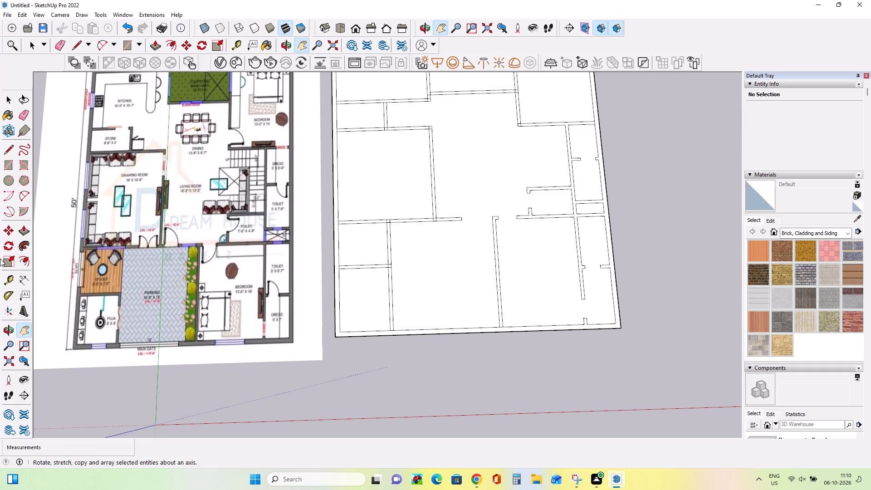
Place guides across the puja's parking-side wall, about 2'4" from the front wall's inner edge and about 2'10" from the sit-out partition.
left_click(7, 282)
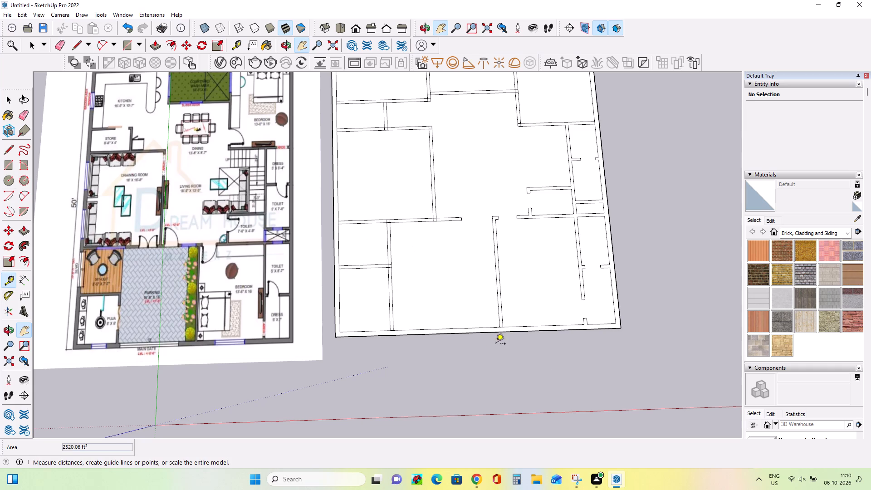
left_click(378, 331)
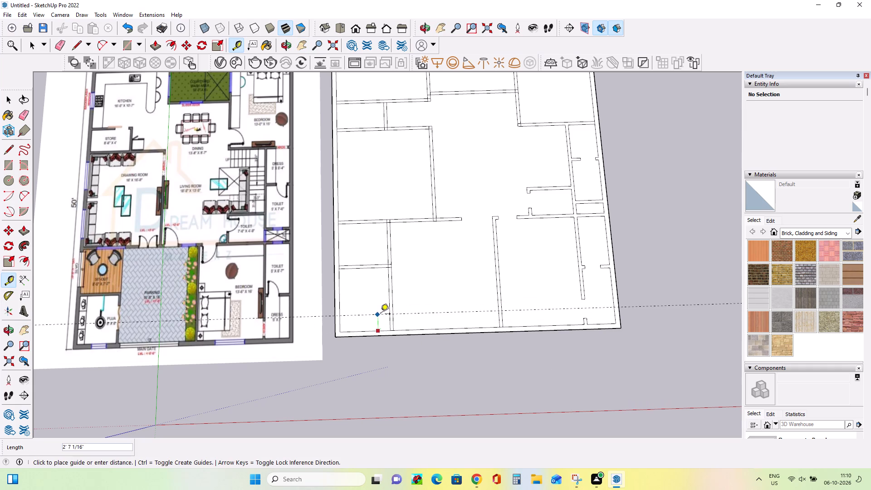
left_click(381, 316)
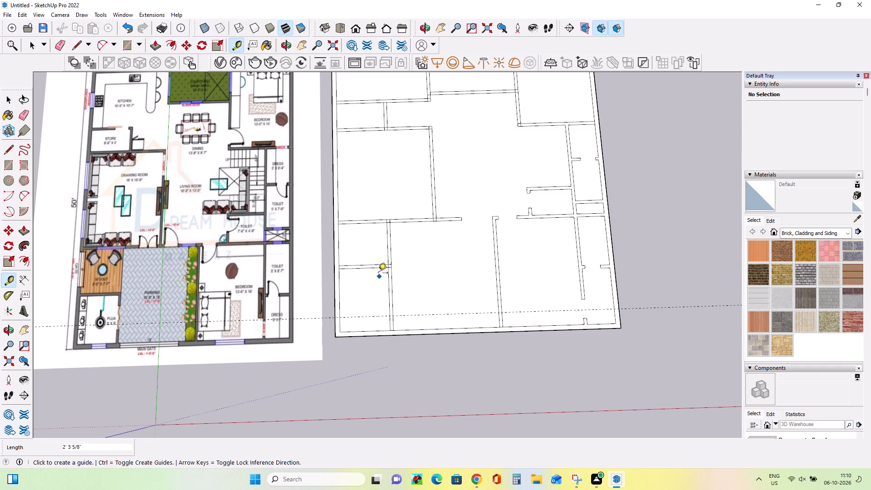
left_click(377, 268)
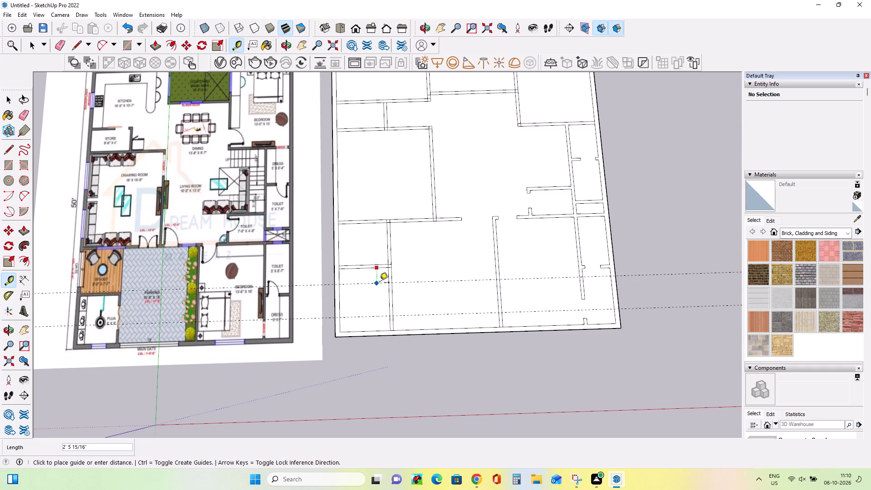
left_click(380, 285)
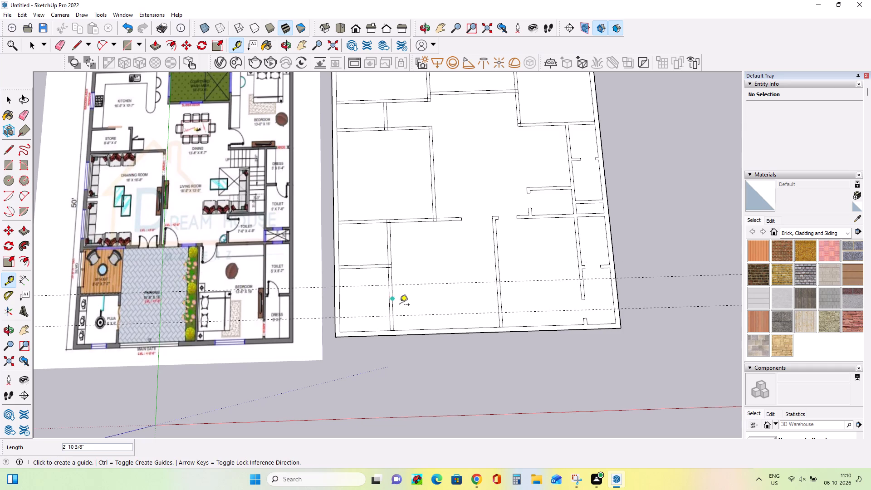
Draw the two 6" jamb lines across the puja's parking-side wall, along both guides.
scroll(400, 293, "up", 8)
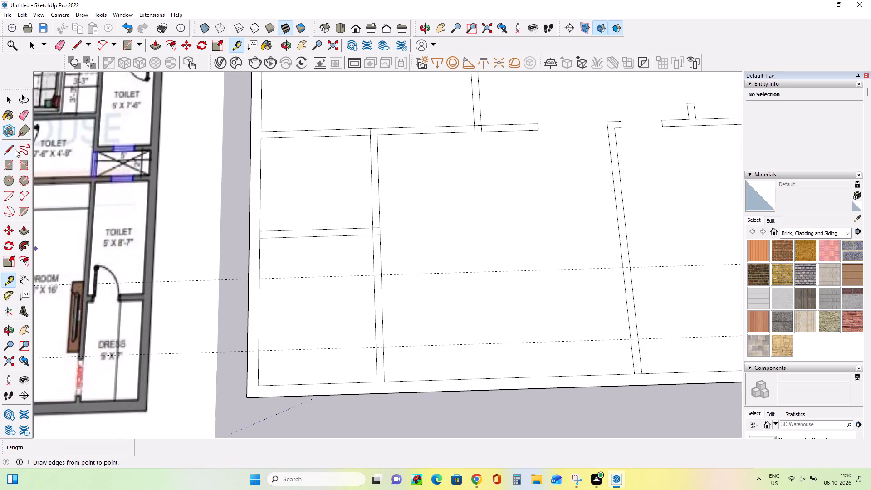
left_click(12, 146)
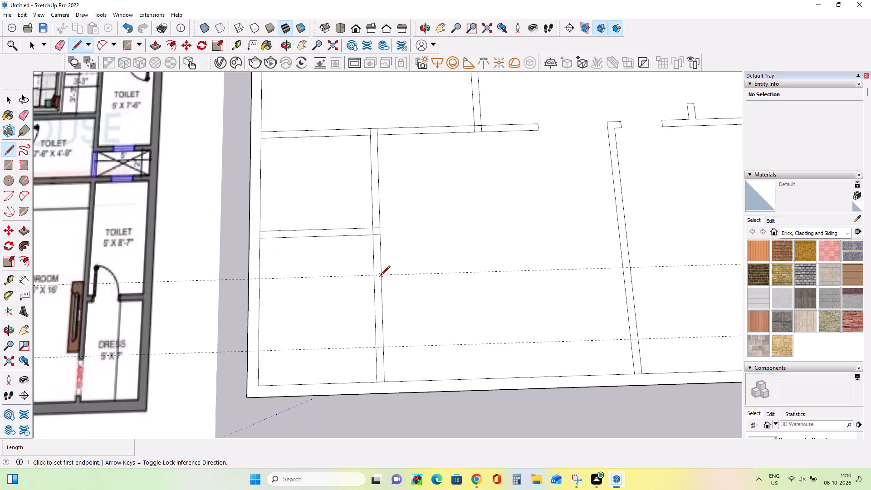
left_click(381, 276)
left_click(373, 277)
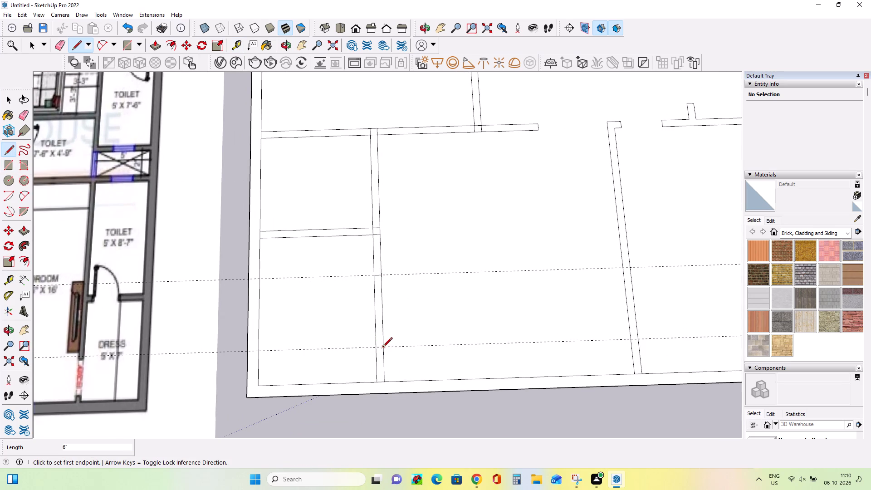
left_click(383, 348)
left_click(375, 348)
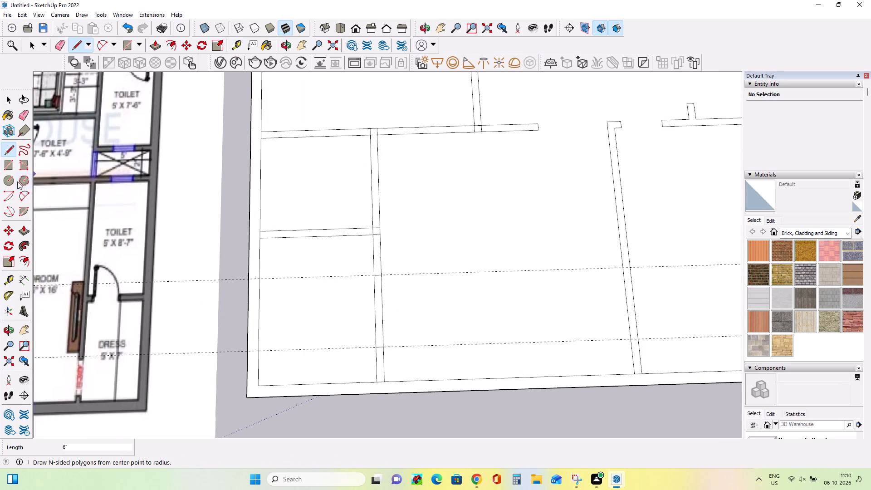
Erase the puja wall's lines between the jambs, both guides, and the short line where the stub meets the front wall.
left_click(27, 115)
left_click_drag(365, 298, 401, 303)
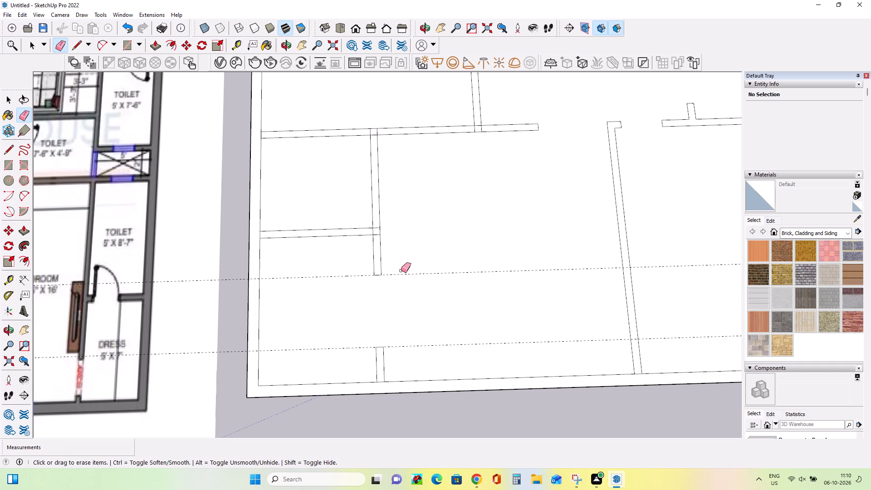
left_click_drag(401, 269, 401, 293)
left_click_drag(421, 342, 421, 358)
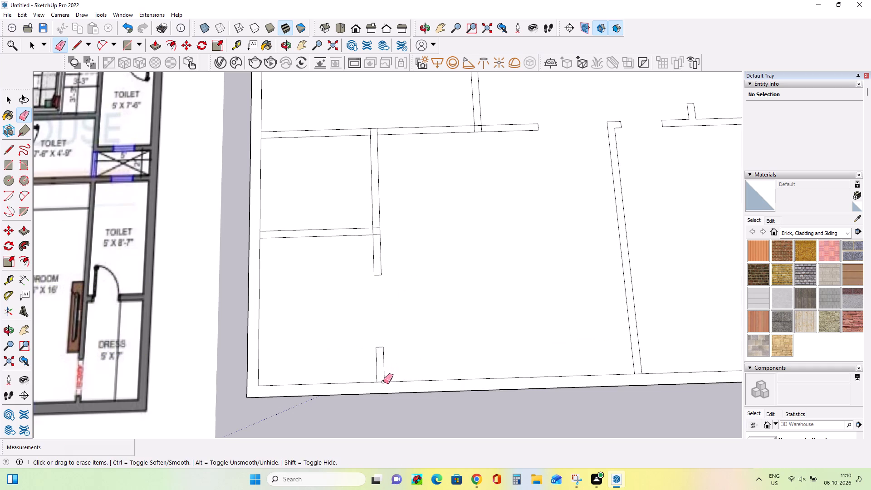
left_click(380, 382)
Erase the short lines where the partition between sit-out and puja meets the parking-side wall and the outer side wall.
scroll(430, 287, "down", 10)
scroll(402, 252, "up", 3)
scroll(402, 252, "down", 2)
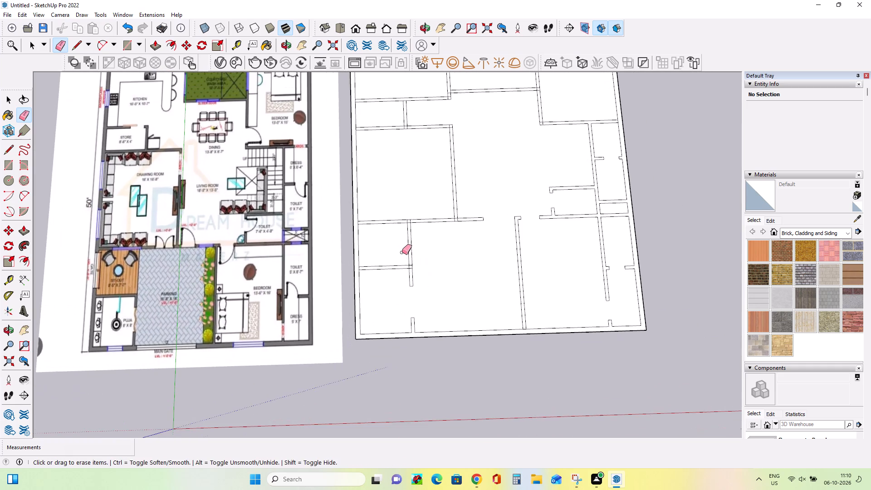
scroll(407, 284, "up", 4)
scroll(407, 280, "down", 6)
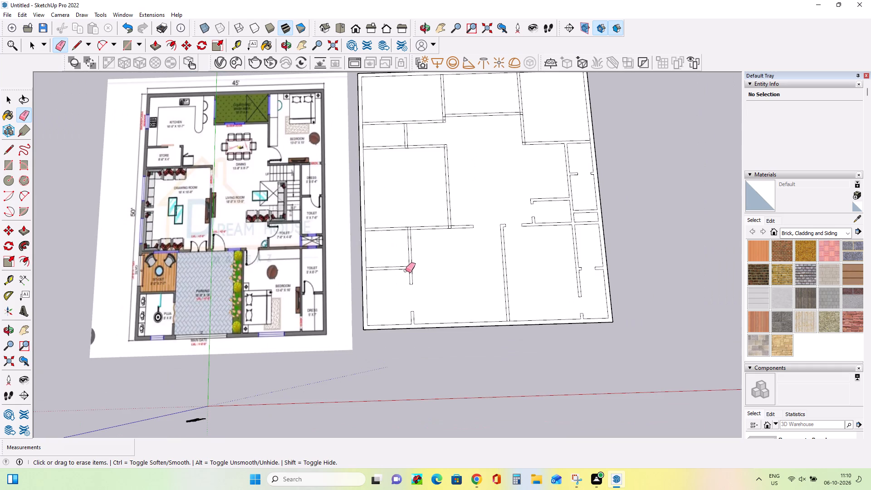
scroll(405, 269, "up", 11)
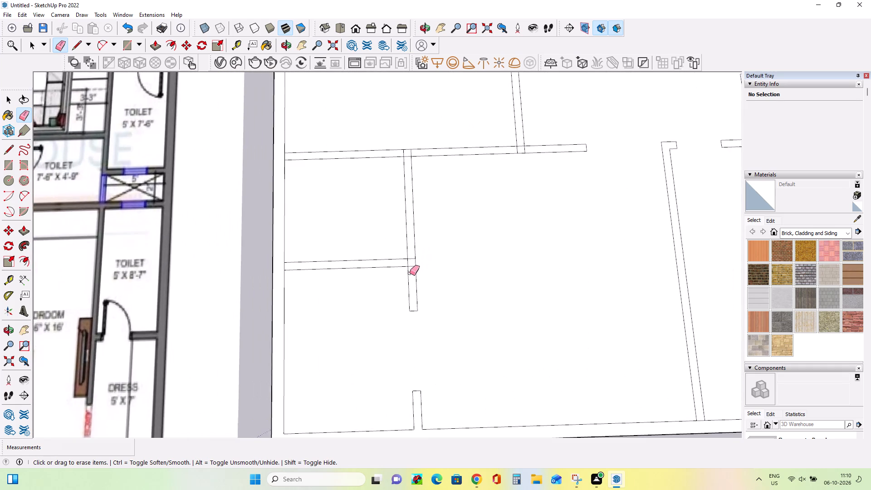
scroll(412, 272, "up", 3)
left_click(414, 264)
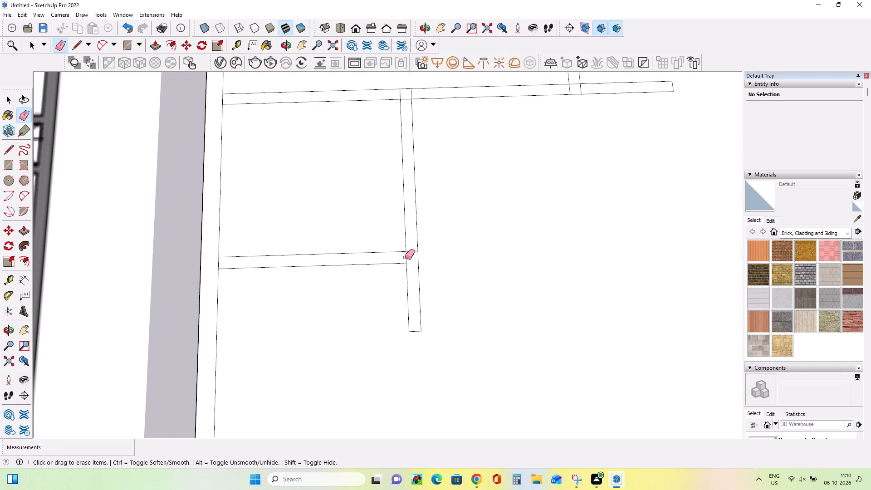
left_click(405, 257)
left_click(411, 252)
scroll(455, 247, "down", 11)
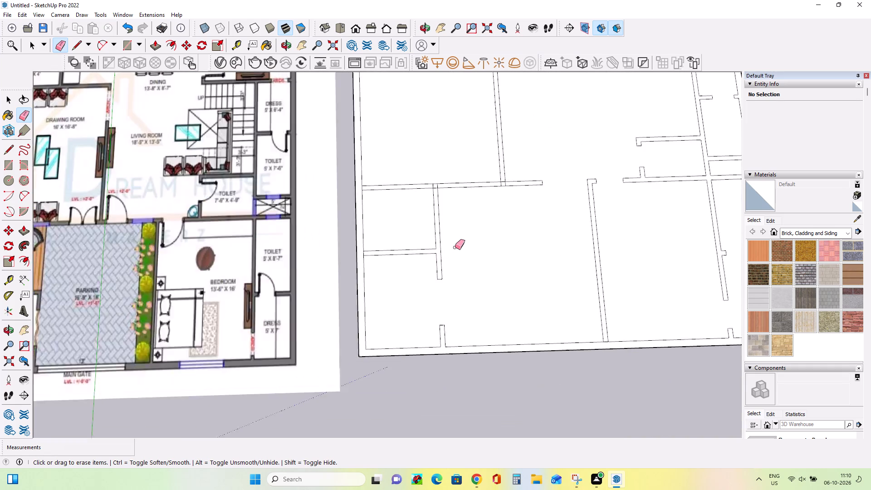
scroll(455, 247, "down", 1)
scroll(381, 255, "up", 8)
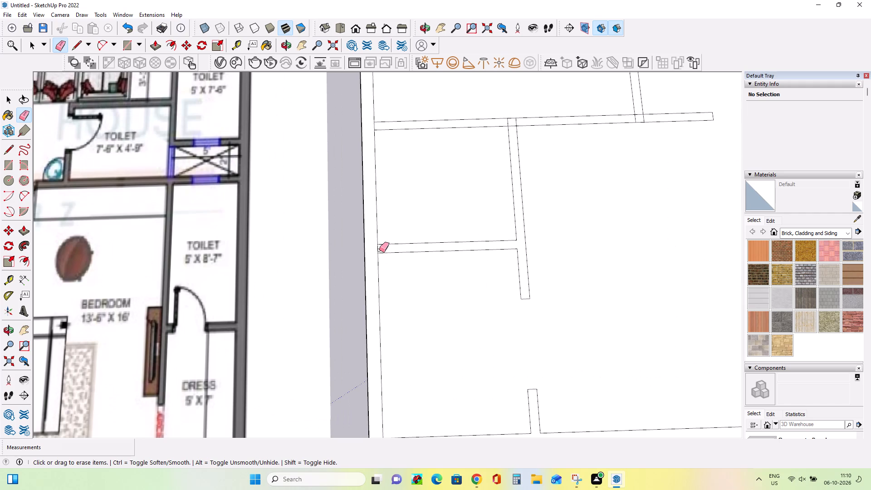
left_click(377, 248)
scroll(447, 262, "down", 7)
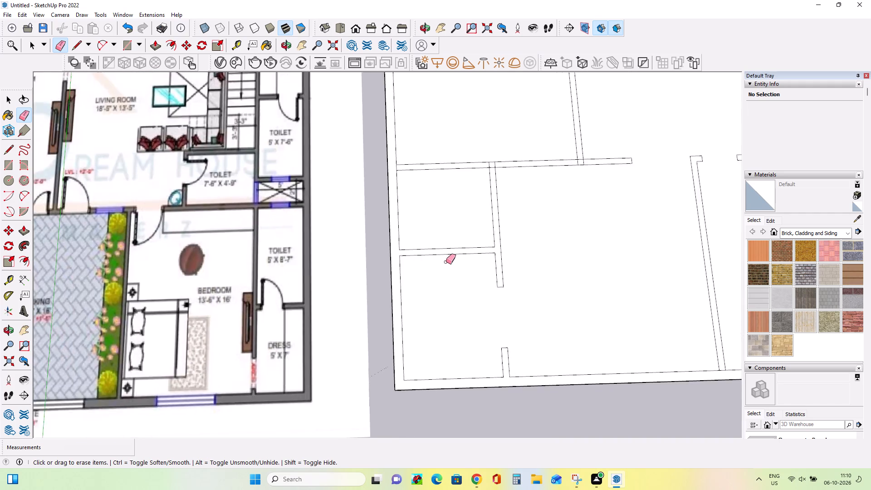
Examine the sit-out, puja and parking area on the floor plan and compare it with the modelled walls.
scroll(446, 262, "down", 3)
scroll(535, 268, "up", 2)
scroll(529, 266, "down", 2)
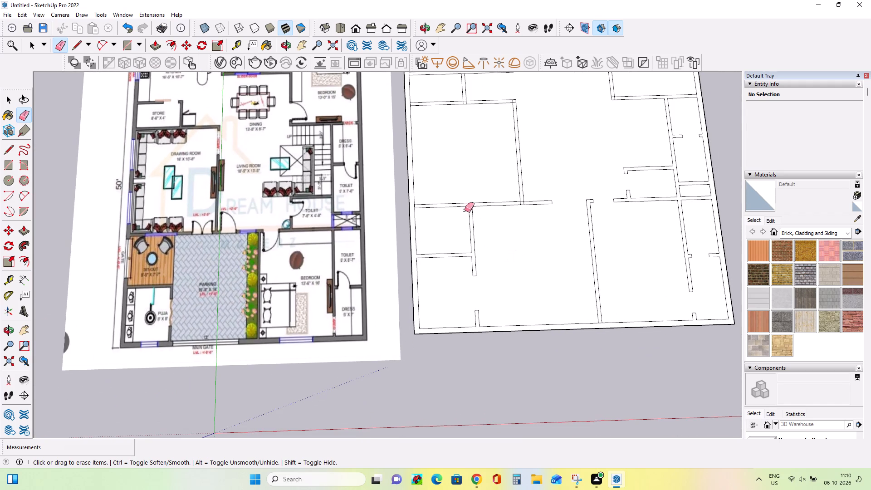
scroll(157, 281, "up", 5)
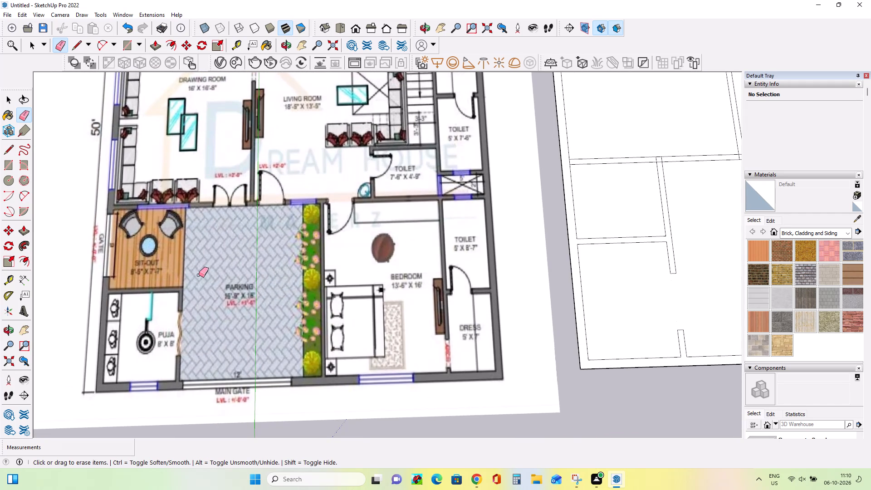
scroll(591, 221, "down", 8)
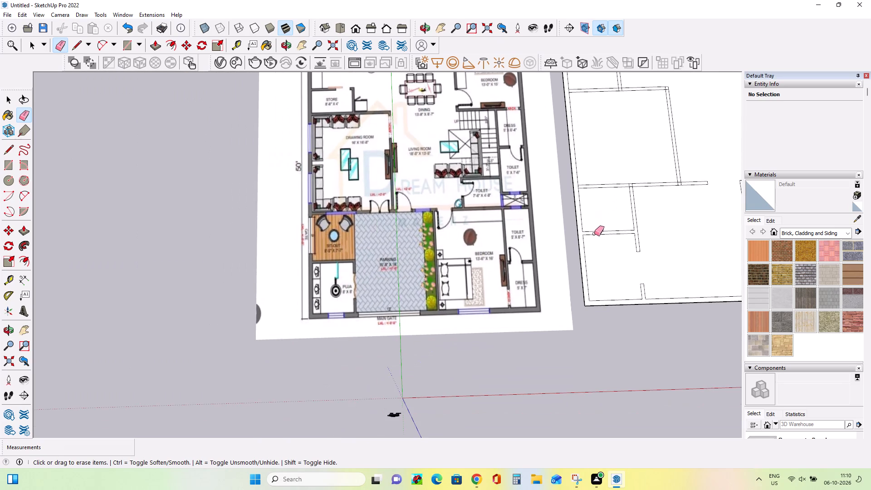
scroll(635, 214, "up", 1)
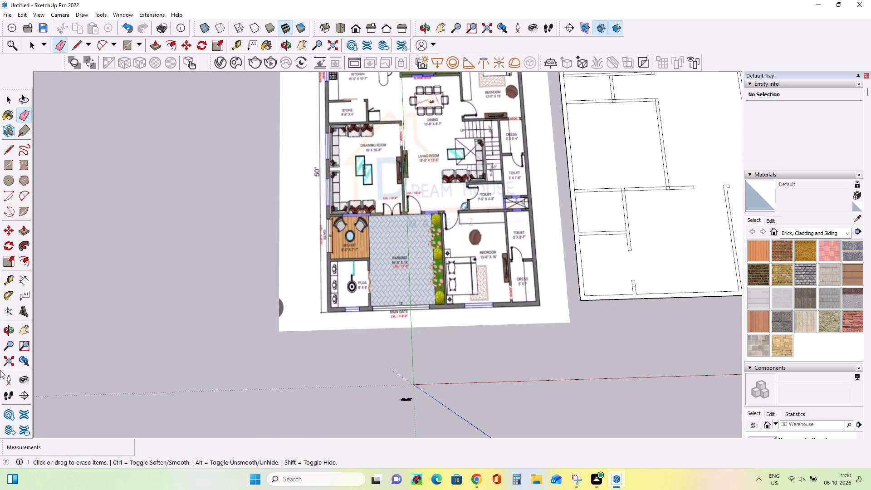
left_click(19, 331)
left_click_drag(320, 269, 106, 371)
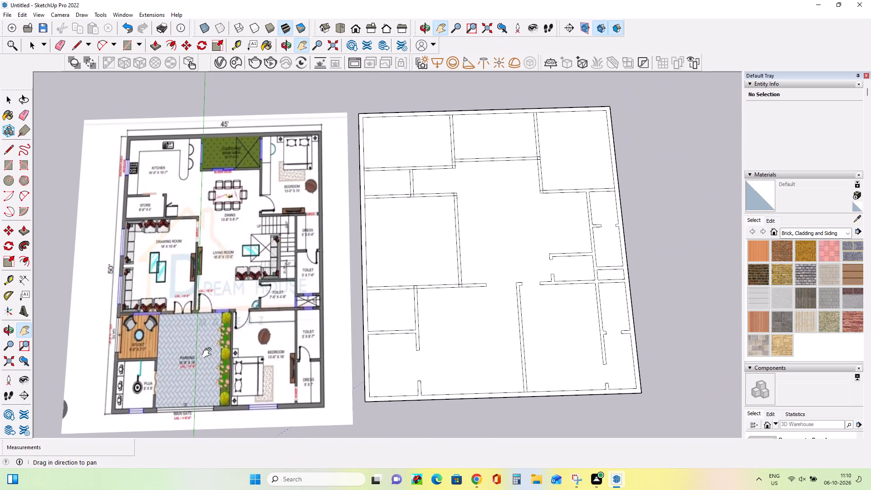
scroll(403, 325, "up", 3)
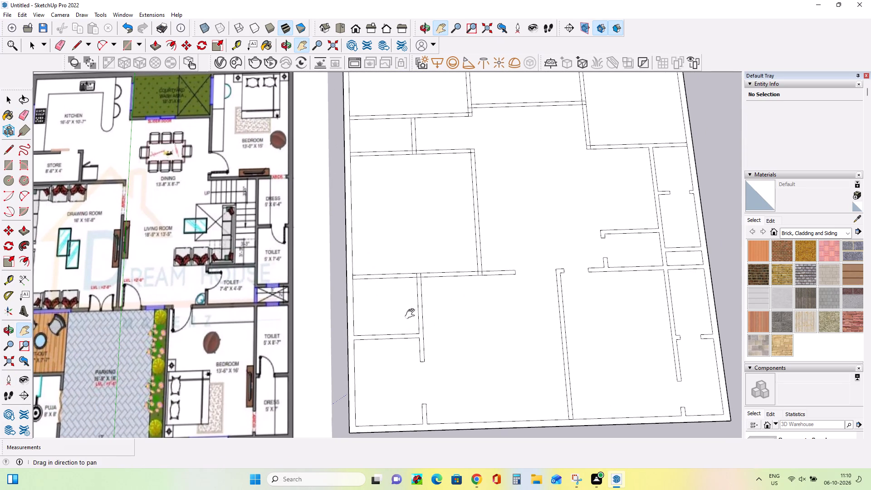
Close the puja wall's corner with a 6" line and erase the wall lines between sit-out and parking beyond it.
left_click(9, 148)
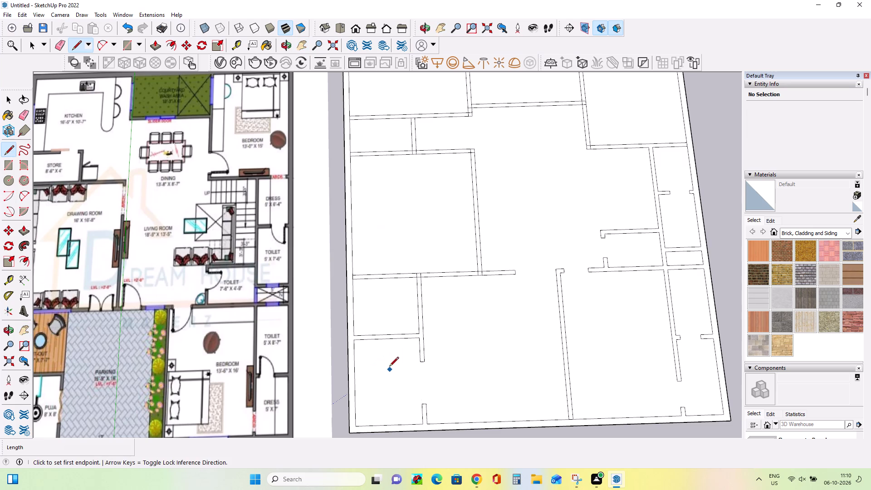
left_click(419, 334)
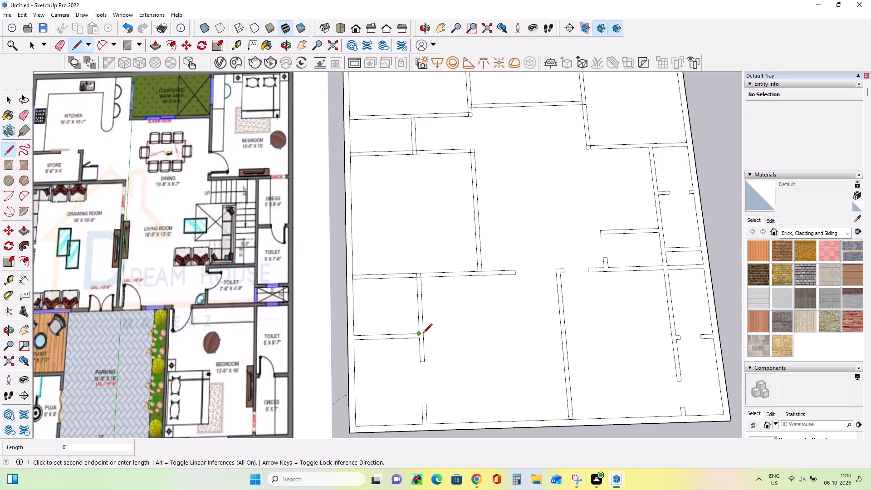
scroll(423, 334, "up", 9)
left_click(425, 333)
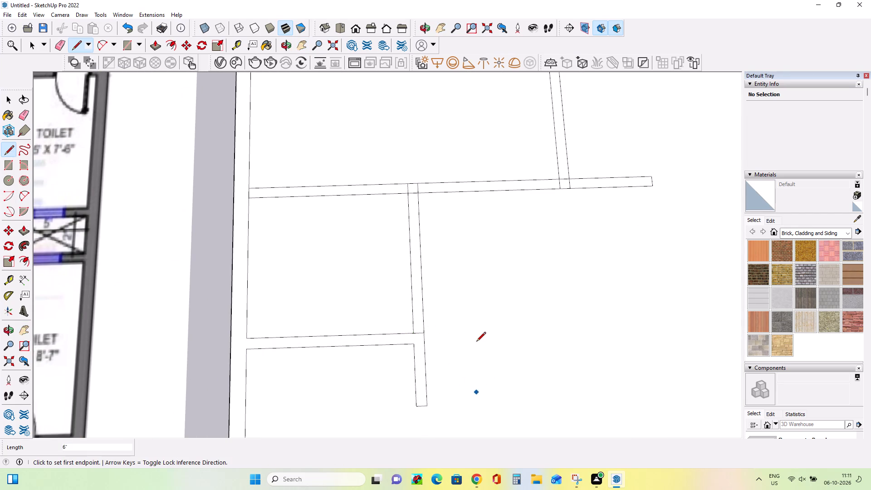
scroll(474, 339, "down", 6)
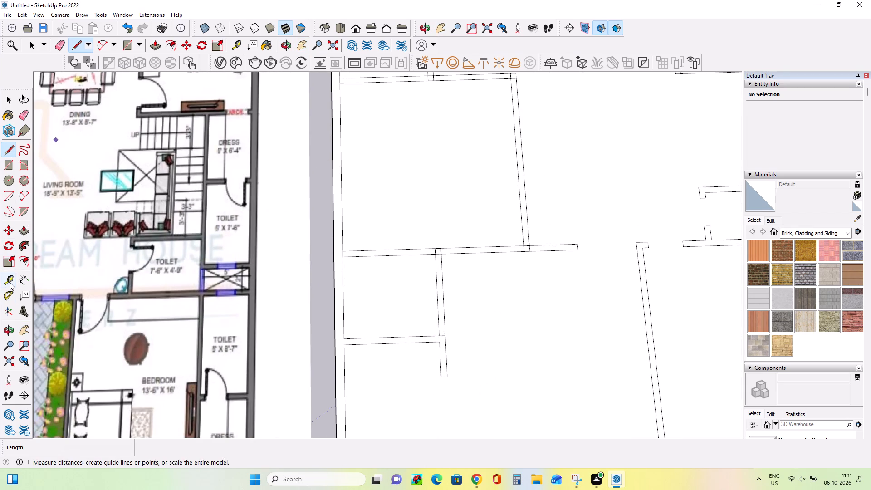
left_click(23, 117)
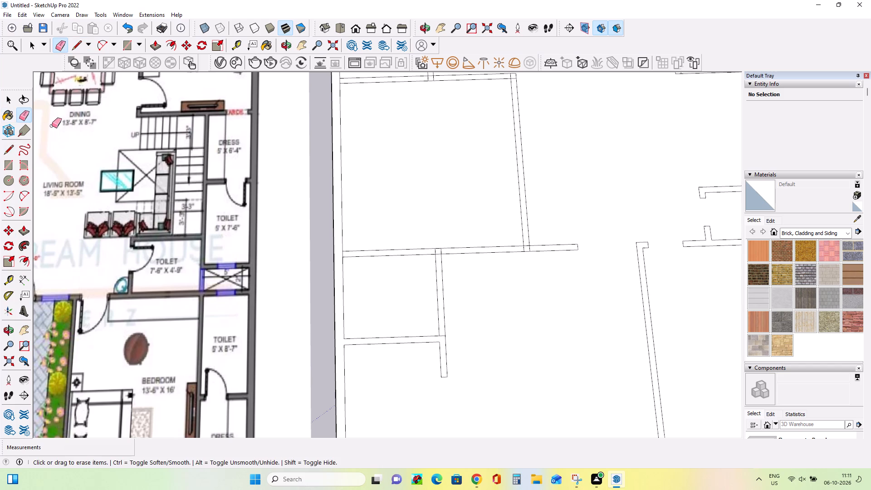
left_click_drag(437, 298, 450, 298)
Examine the opened sit-out and the drawing room's front wall, comparing the modelled walls with the floor plan.
scroll(435, 245, "up", 6)
scroll(461, 319, "down", 8)
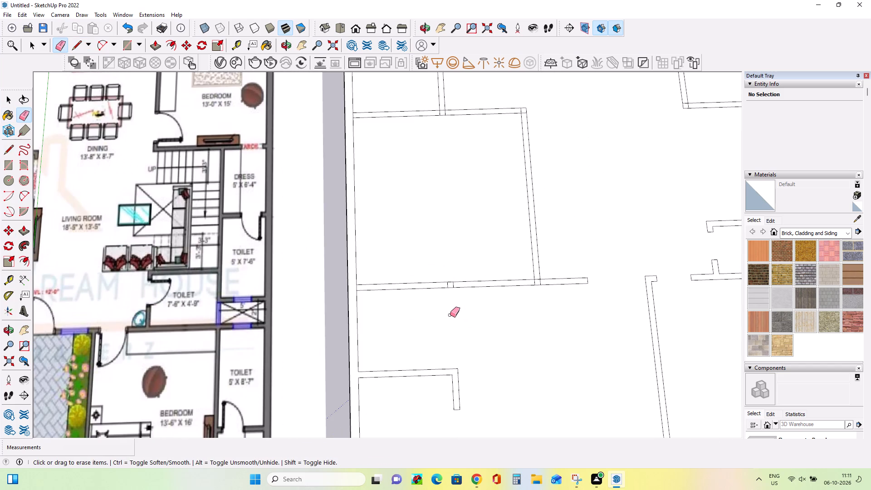
scroll(449, 309, "down", 7)
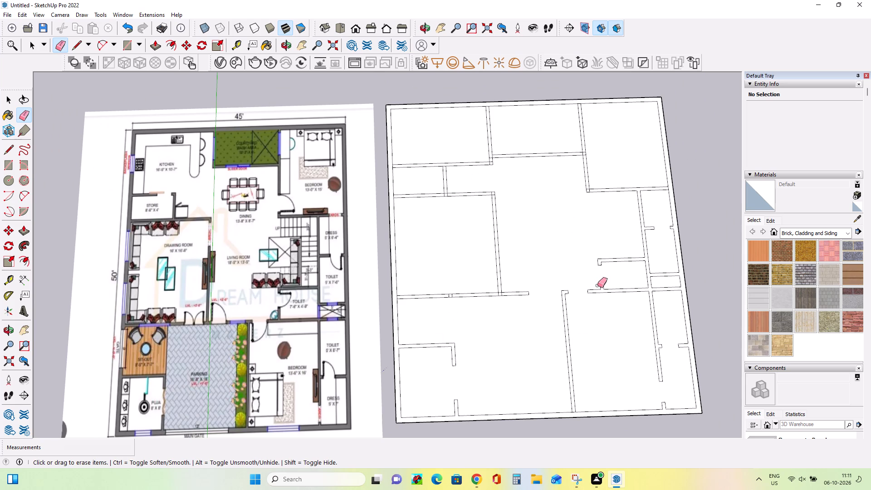
scroll(451, 287, "up", 4)
scroll(525, 313, "down", 8)
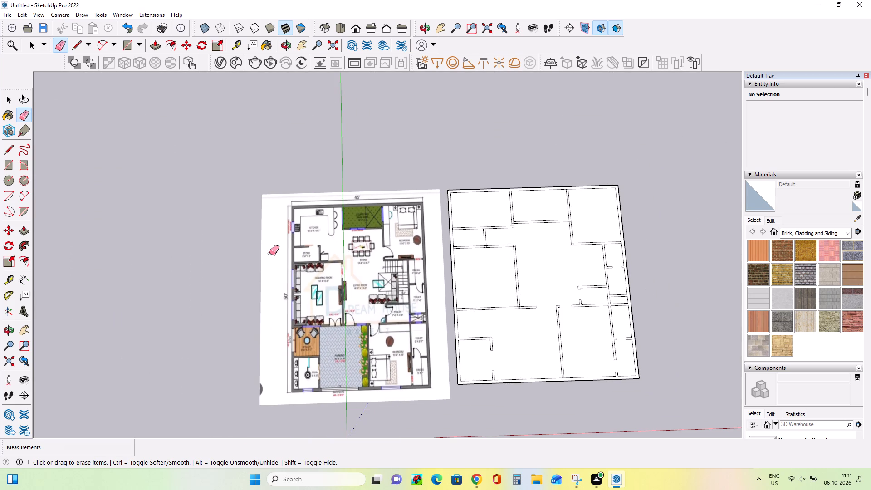
scroll(497, 309, "up", 3)
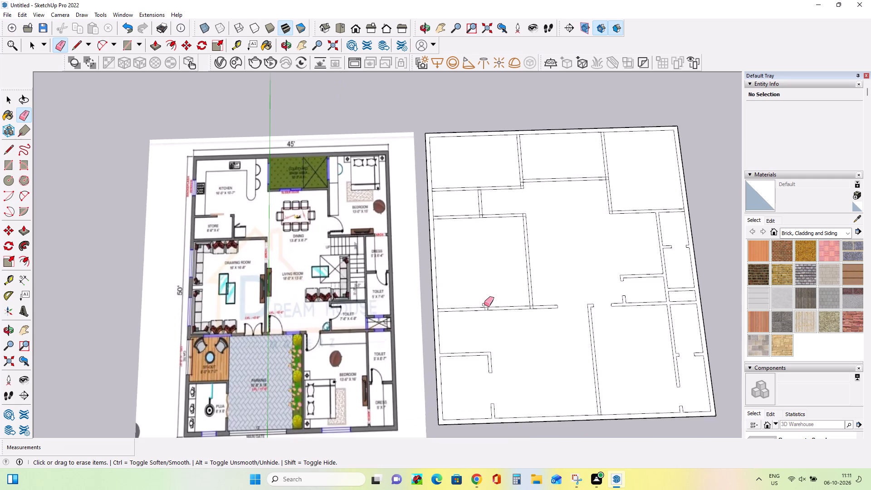
Erase the short line where the drawing room's front wall meets the outer side wall.
scroll(484, 304, "up", 10)
left_click(494, 308)
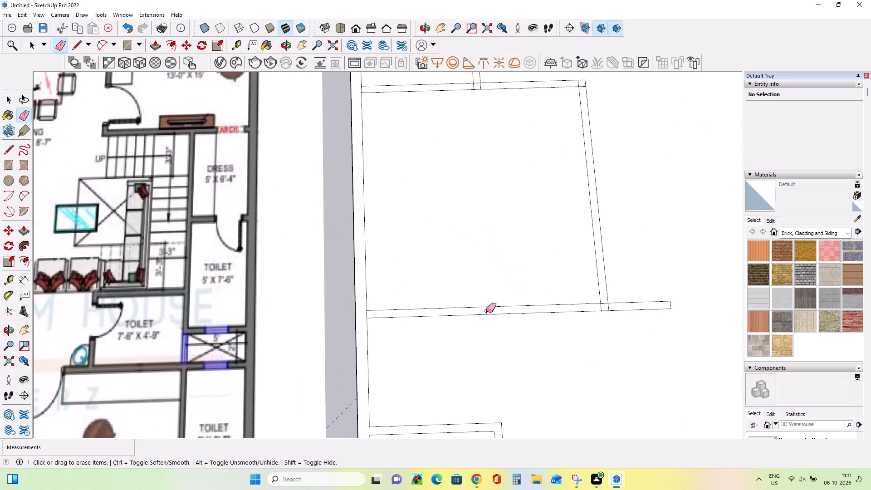
left_click(486, 311)
left_click(366, 314)
scroll(346, 294, "down", 10)
scroll(390, 419, "up", 4)
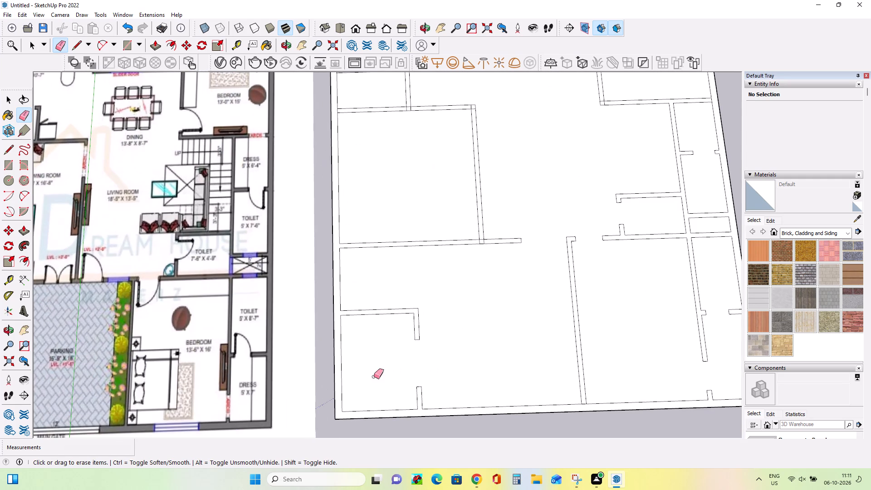
Place a guide 4' into the drawing room from the inner face of the partition between drawing and living rooms.
scroll(498, 461, "down", 4)
scroll(524, 366, "down", 10)
scroll(480, 381, "up", 4)
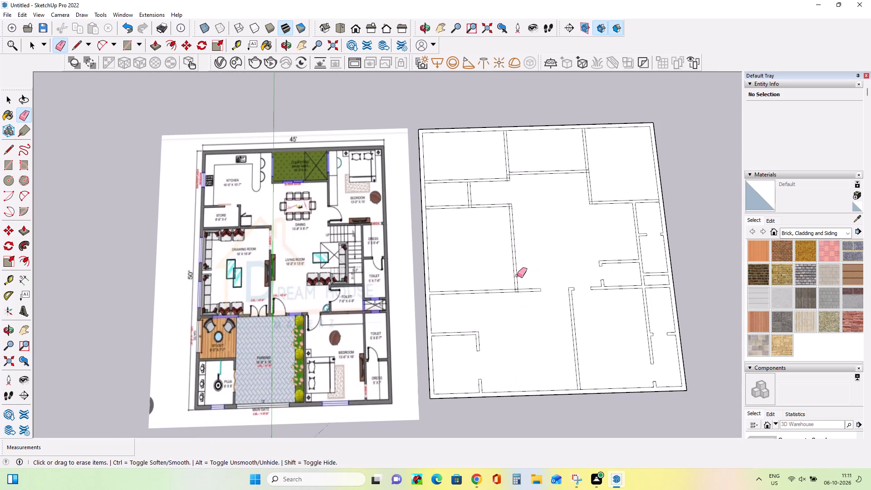
scroll(484, 300, "up", 3)
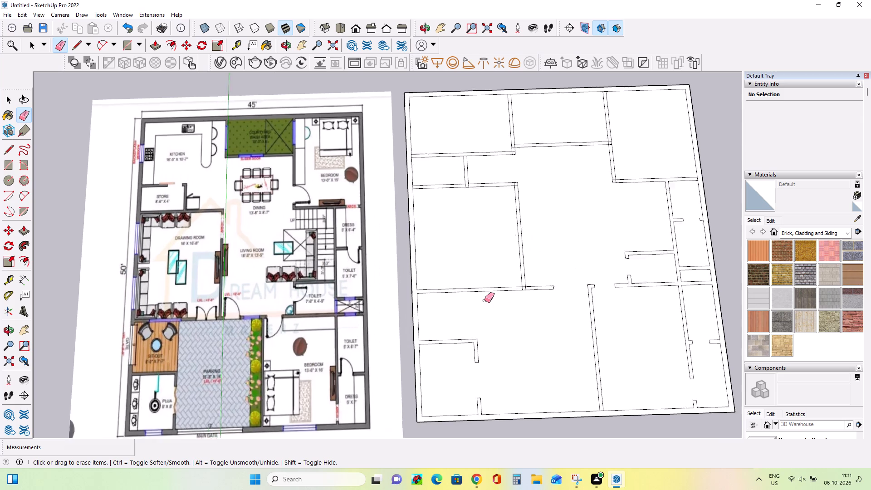
scroll(484, 300, "up", 1)
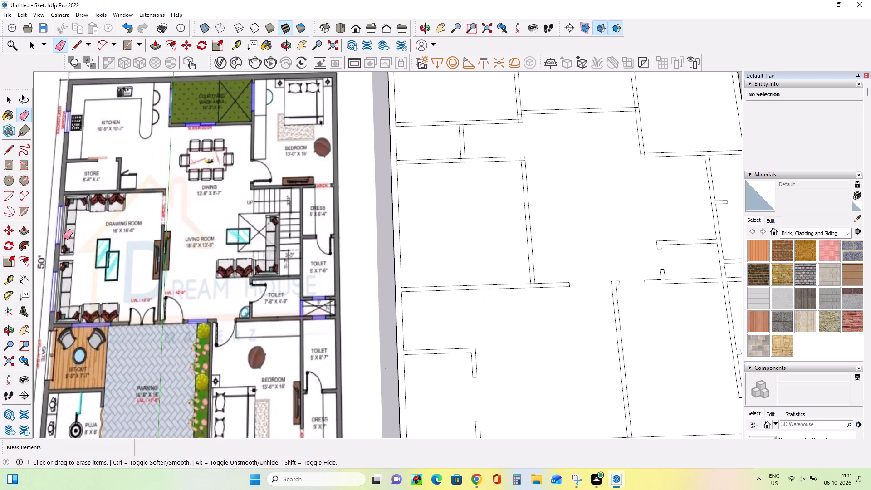
left_click(9, 283)
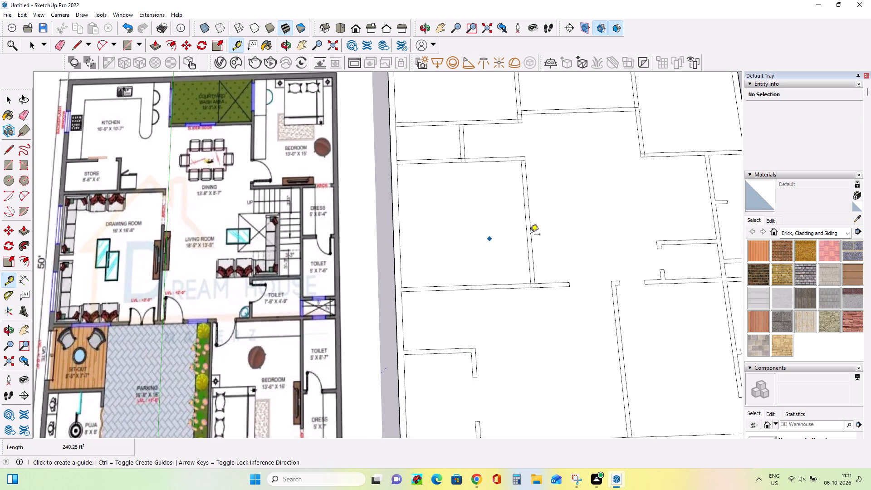
left_click(528, 239)
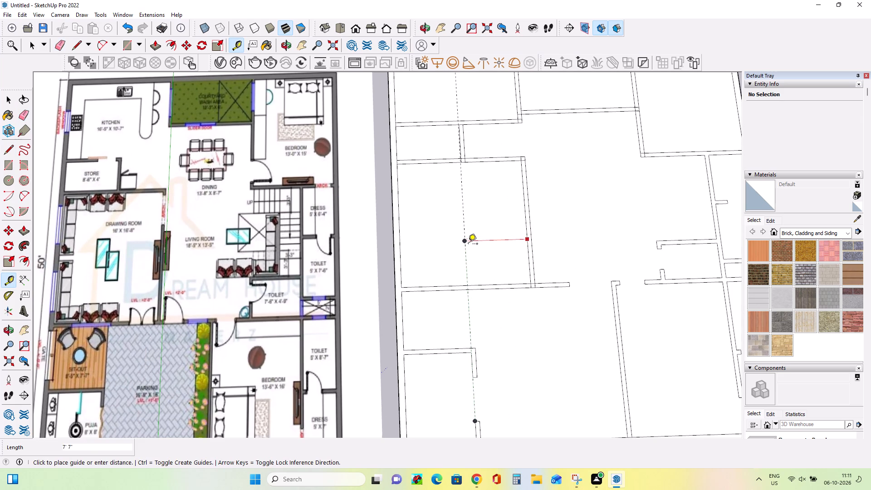
type("4'")
key("Return")
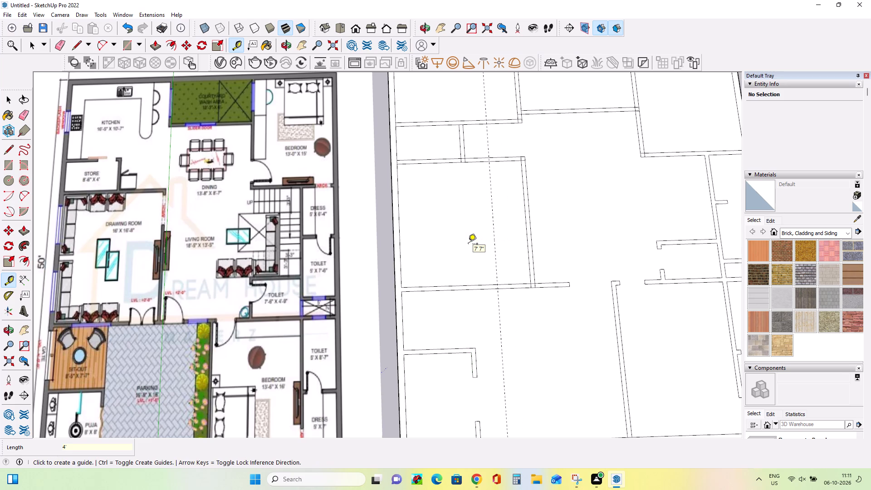
Cut the drawing room's front door opening by closing the wall with a line at the guide, and erase the wall lines up to the partition and the guide.
left_click(3, 154)
scroll(499, 279, "up", 2)
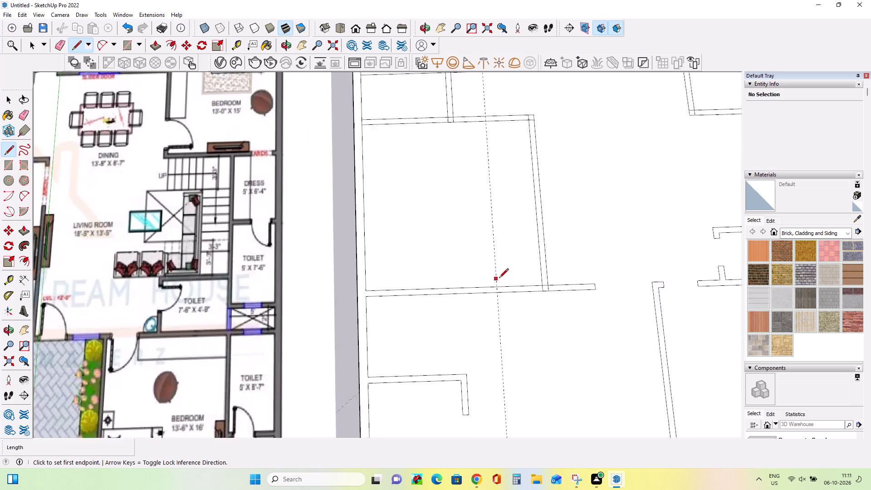
scroll(499, 279, "up", 4)
left_click(497, 295)
left_click(495, 285)
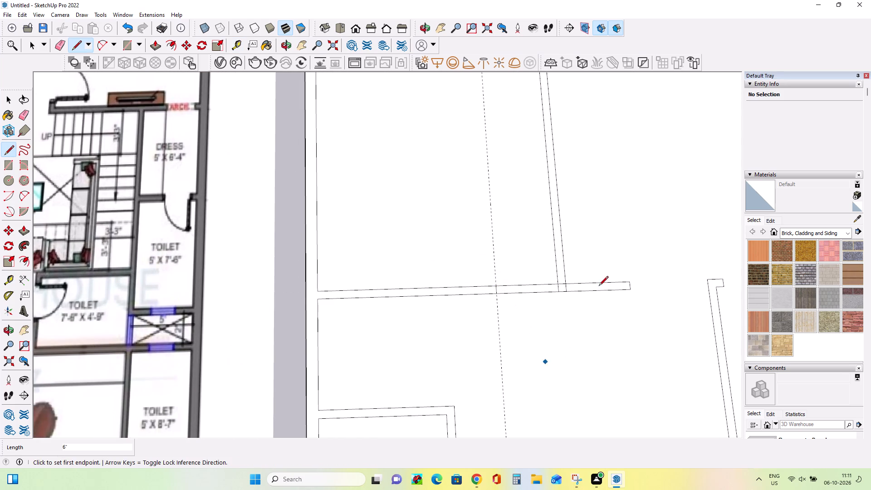
left_click(19, 111)
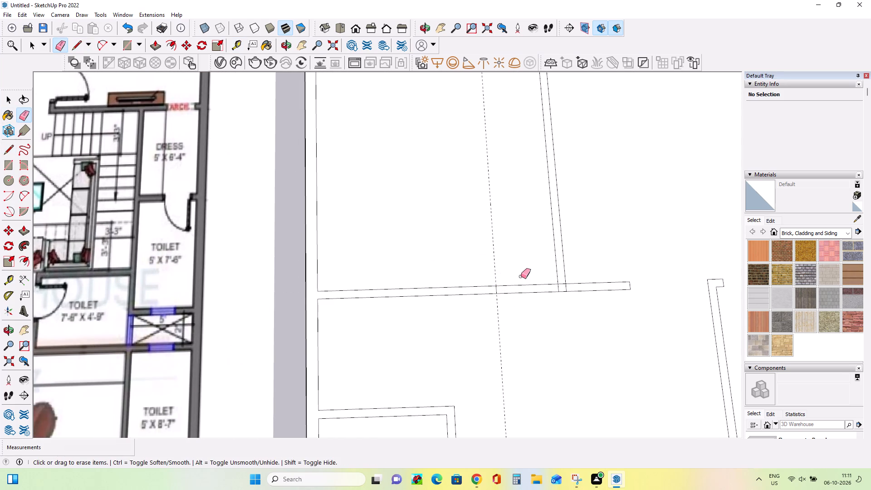
left_click_drag(521, 276, 526, 309)
left_click_drag(490, 267, 502, 268)
scroll(465, 279, "down", 4)
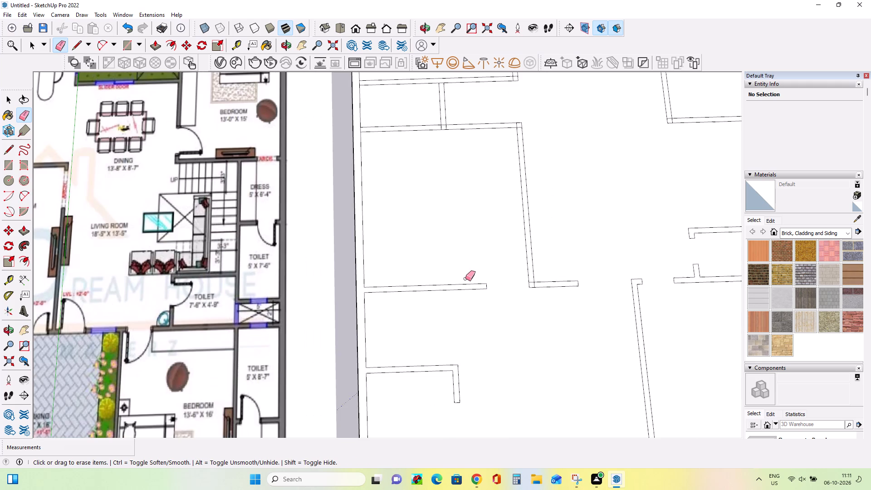
Examine the drawing room entrance and living room front wall on the floor plan and compare them with the modelled walls.
scroll(382, 288, "up", 1)
scroll(464, 284, "down", 4)
scroll(515, 304, "down", 7)
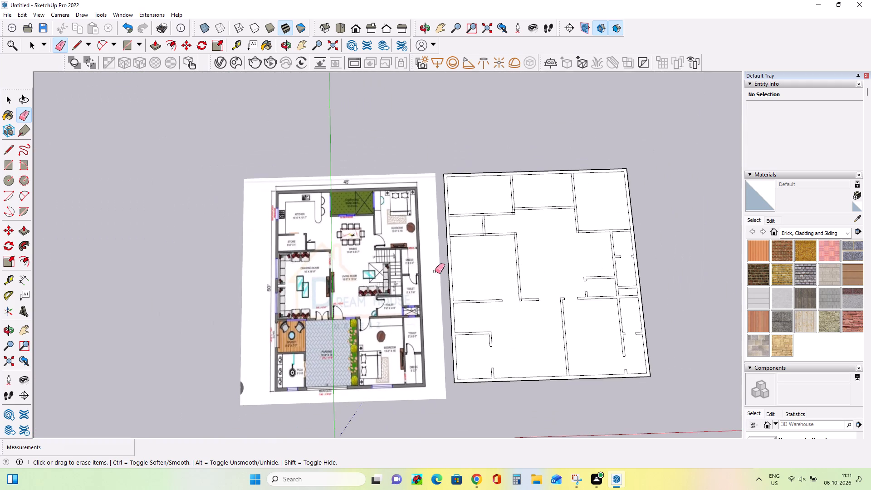
scroll(529, 331, "up", 3)
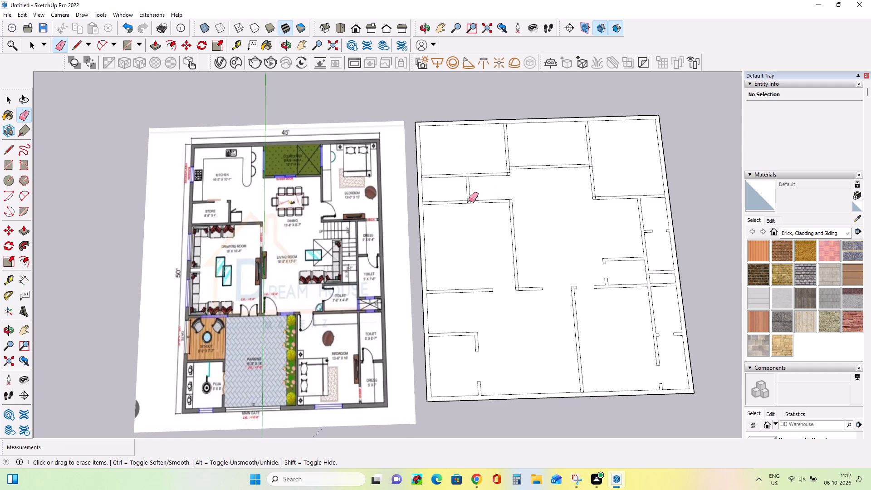
scroll(469, 206, "up", 7)
scroll(470, 204, "down", 4)
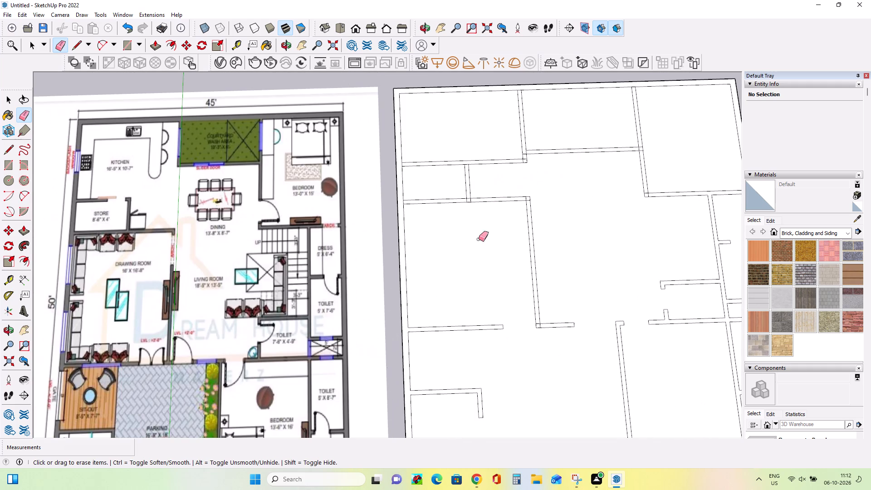
scroll(572, 342, "up", 8)
scroll(523, 320, "up", 3)
left_click(512, 312)
left_click(506, 306)
scroll(454, 305, "down", 17)
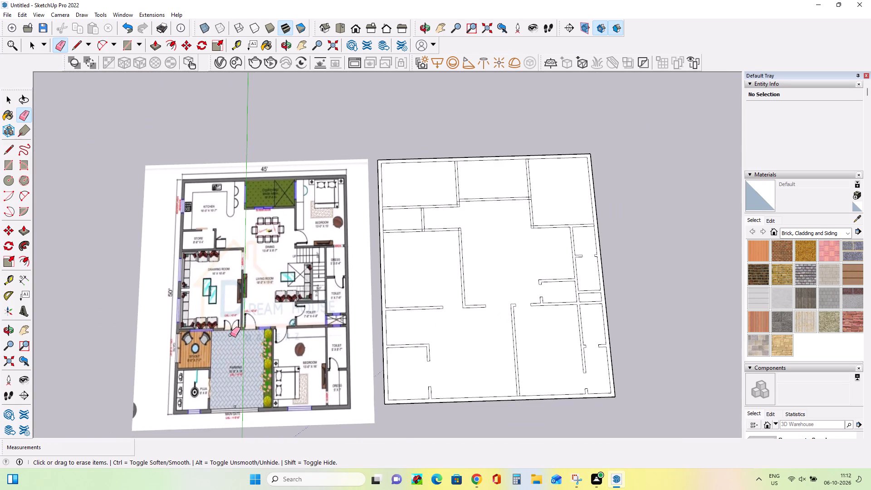
scroll(232, 335, "up", 8)
scroll(238, 334, "down", 8)
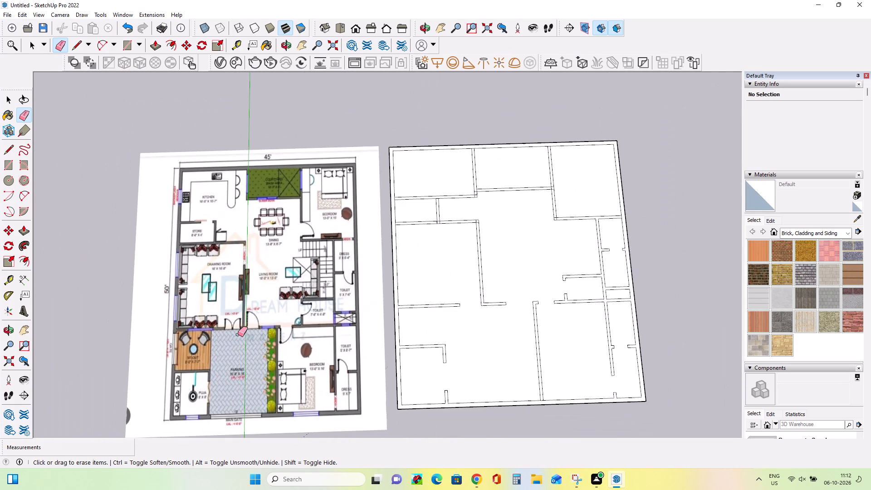
scroll(238, 334, "down", 4)
scroll(269, 354, "up", 5)
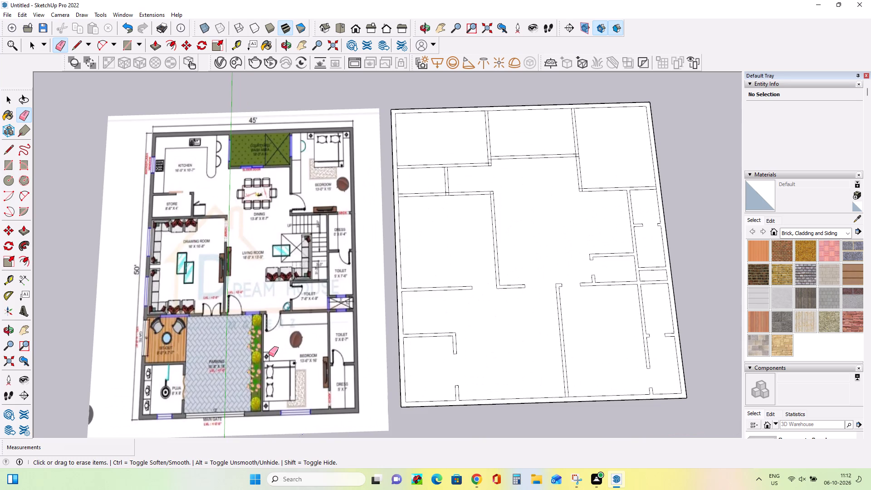
scroll(269, 354, "down", 4)
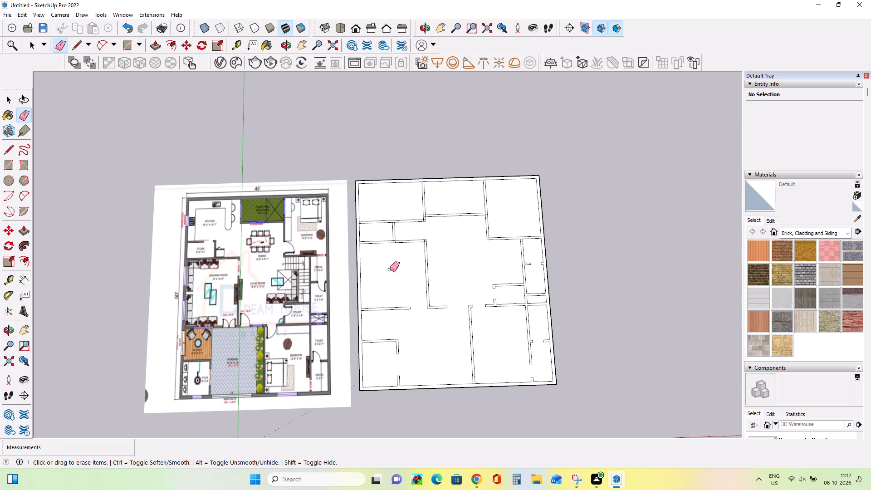
scroll(446, 328, "up", 2)
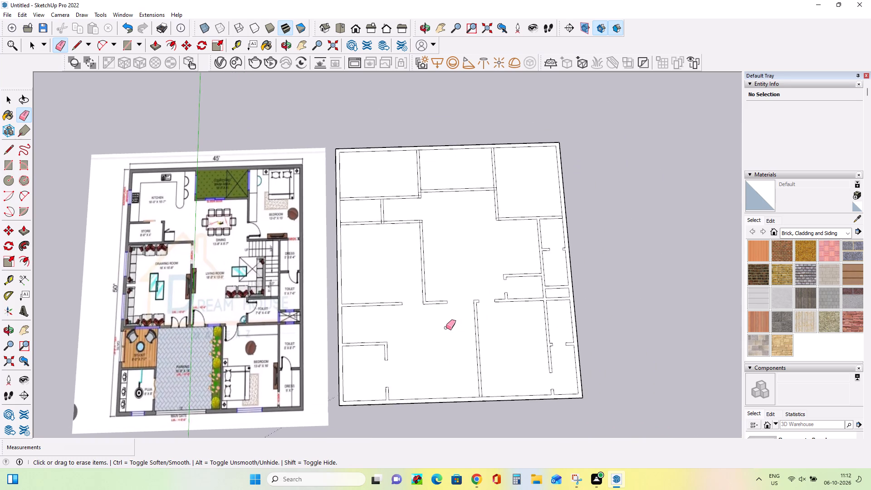
scroll(446, 328, "up", 1)
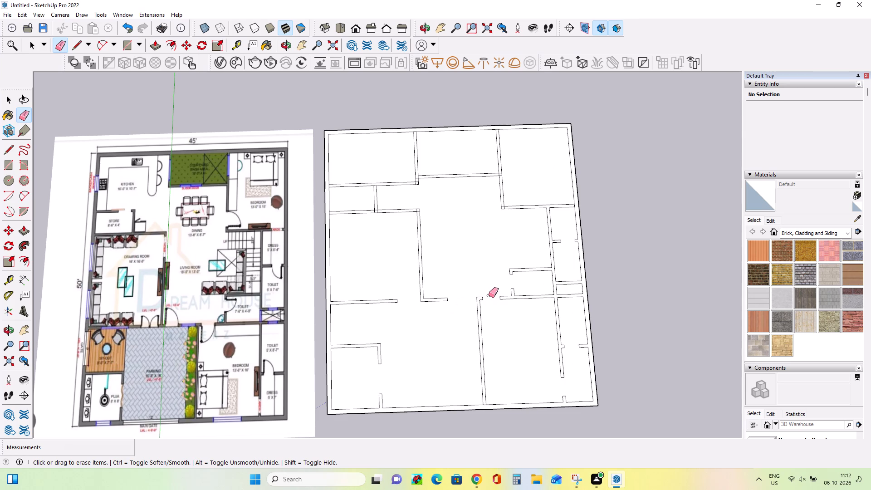
Draw a line across the living room's front wall stub, just beyond its corner with the drawing room partition.
scroll(452, 313, "up", 2)
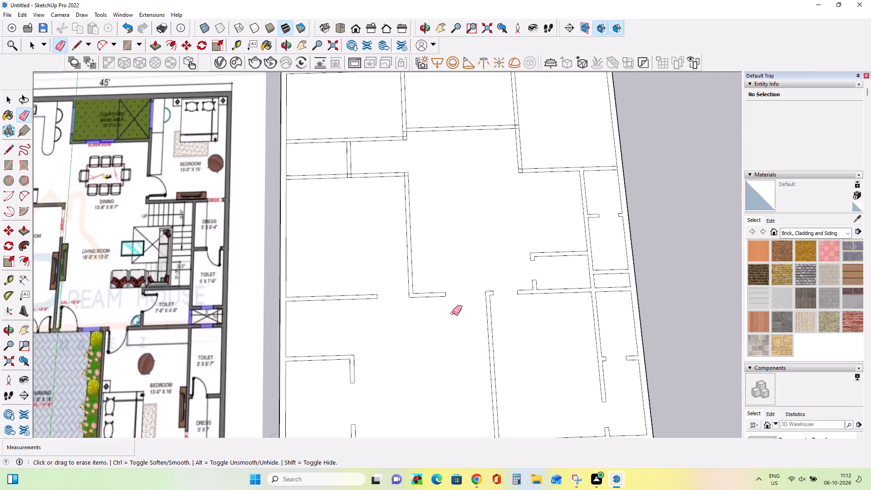
scroll(452, 313, "up", 2)
left_click(10, 147)
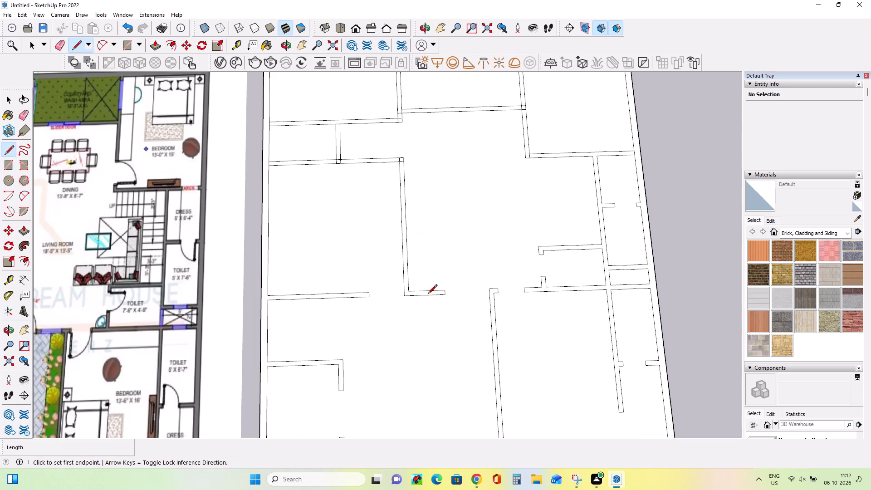
scroll(419, 303, "up", 7)
left_click(410, 288)
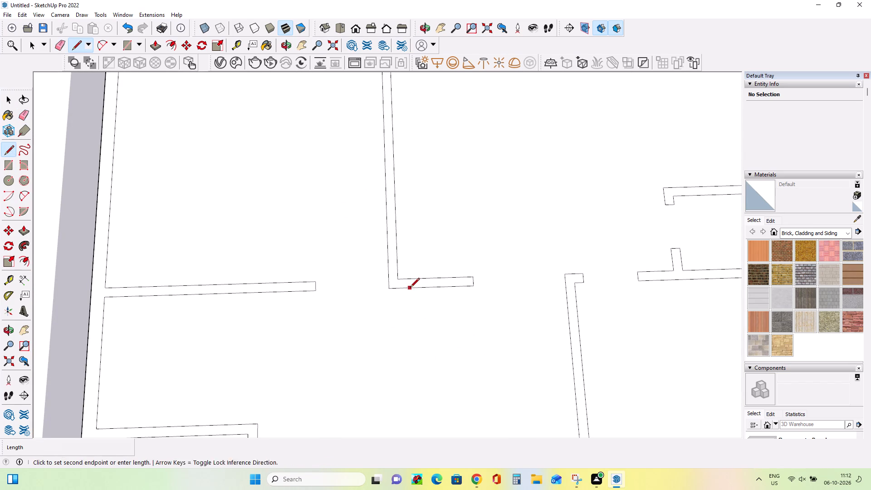
left_click(410, 280)
scroll(518, 291, "down", 2)
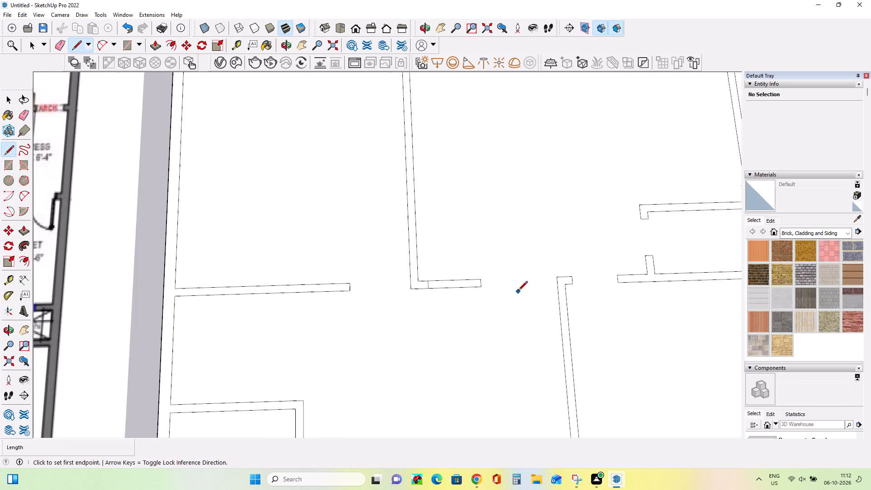
Draw a wall rectangle about 5' 6" long filling the front wall gap between the bedroom wall's corner and the living room wall stub.
scroll(518, 291, "down", 10)
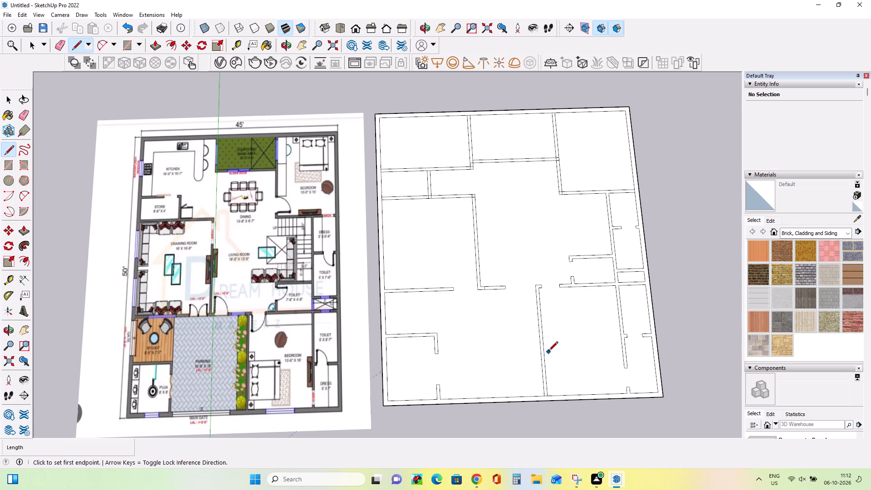
scroll(548, 352, "up", 4)
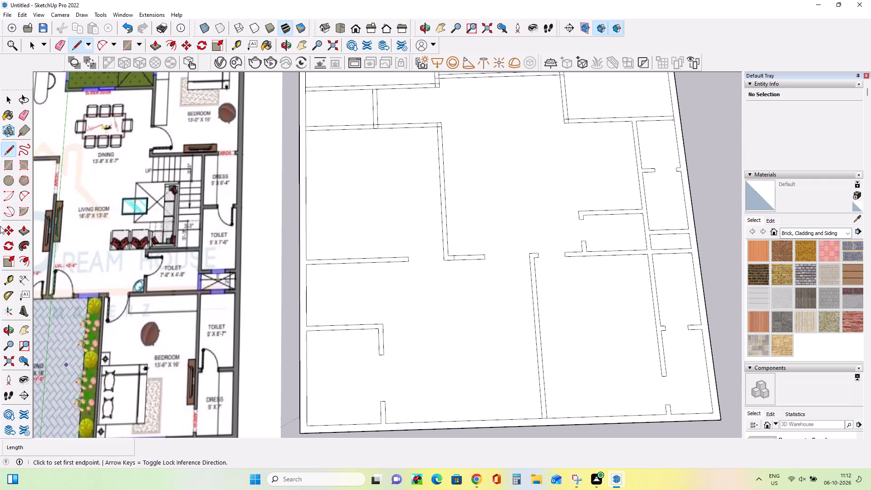
scroll(357, 325, "down", 4)
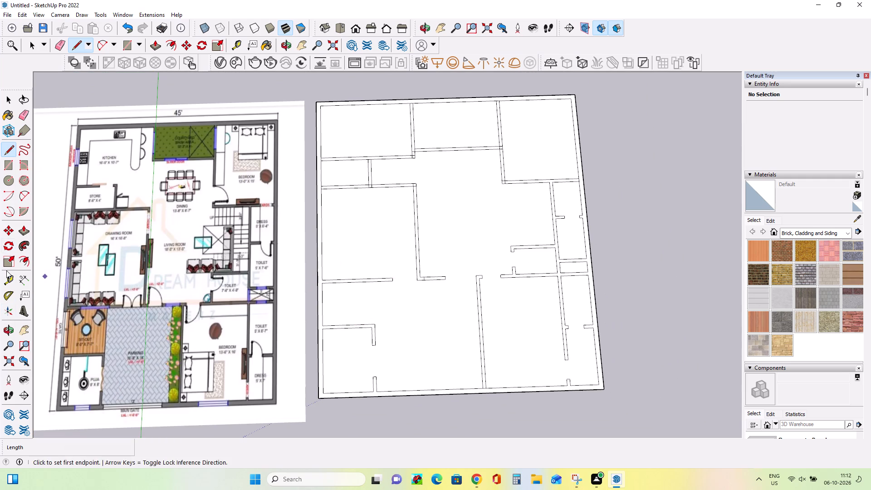
left_click(6, 164)
scroll(473, 279, "up", 1)
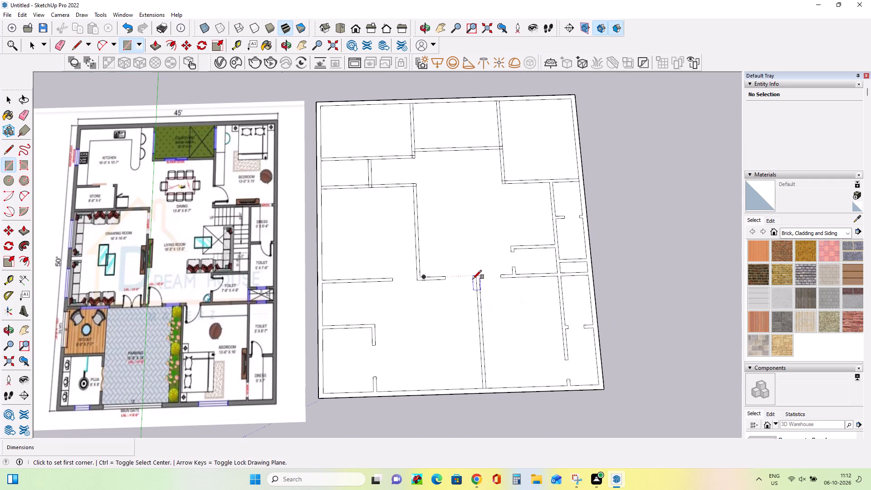
scroll(473, 279, "up", 5)
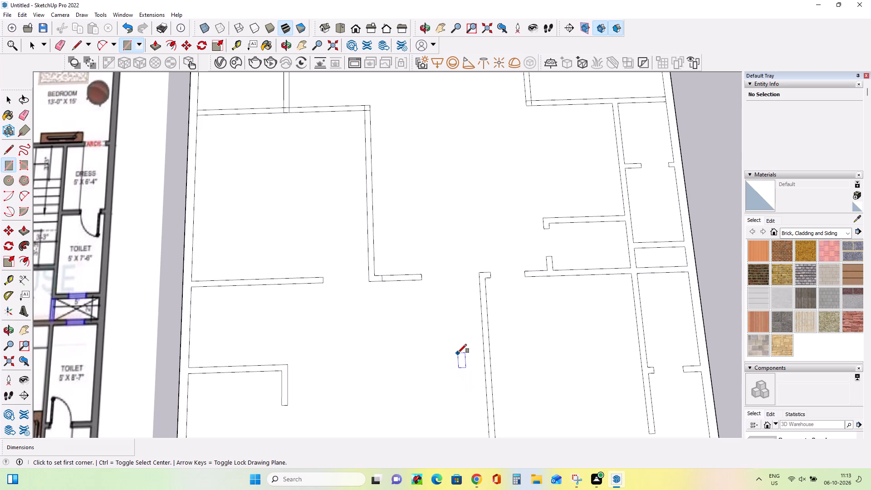
left_click(480, 274)
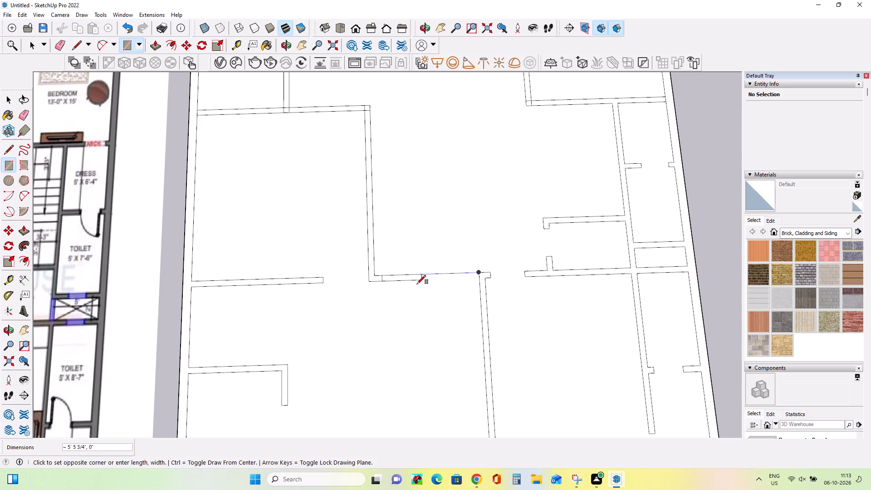
left_click(421, 280)
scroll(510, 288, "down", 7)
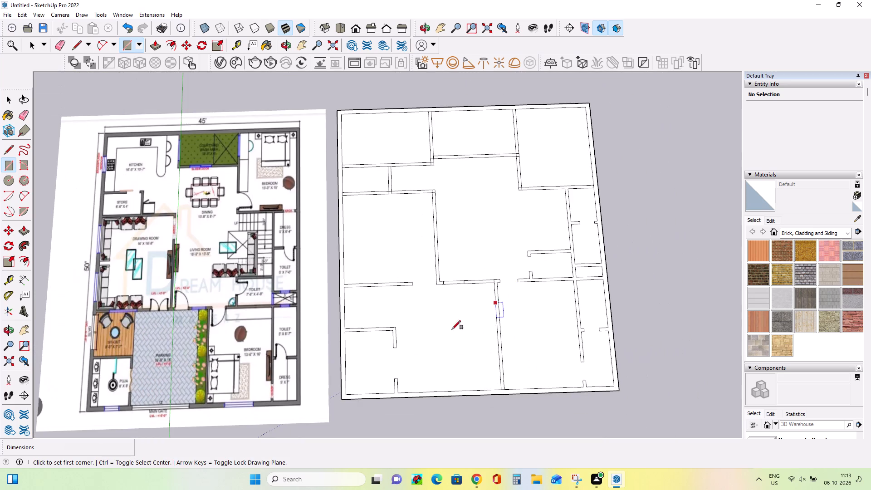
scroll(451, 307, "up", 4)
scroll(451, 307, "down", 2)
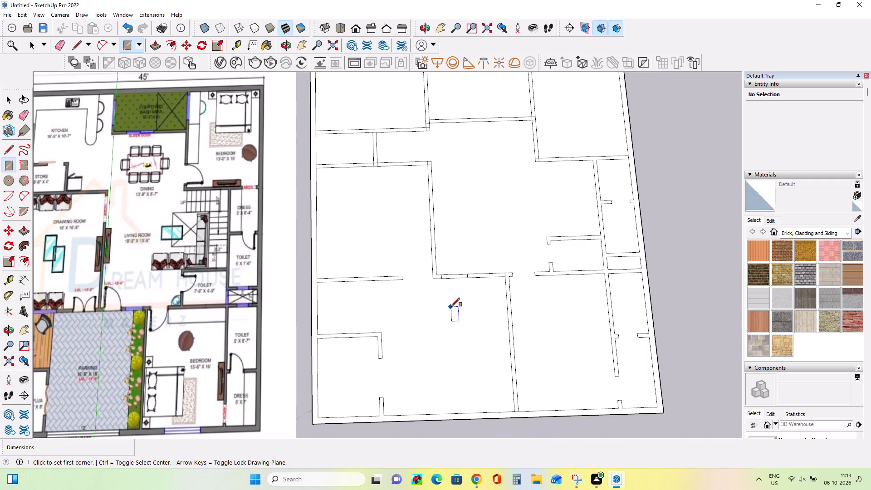
Open the living room's front door by erasing the wall lines between the stub beside the drawing room partition and the new wall piece.
scroll(548, 292, "down", 3)
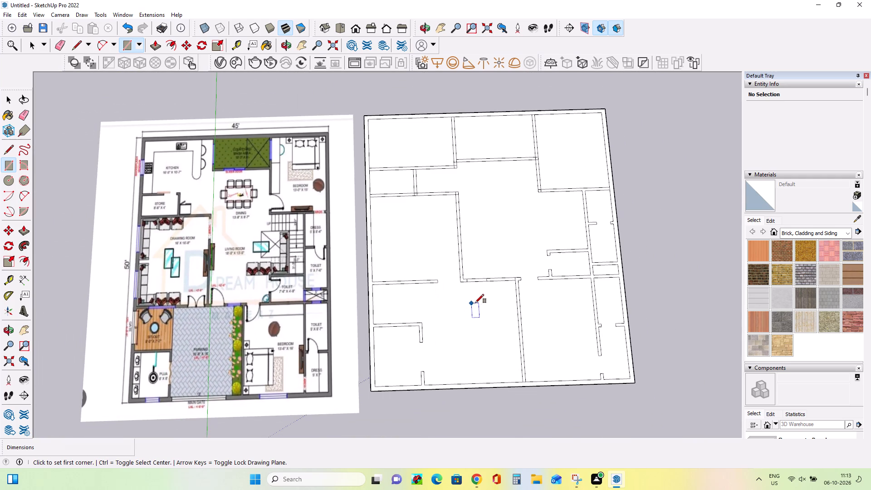
scroll(475, 300, "up", 1)
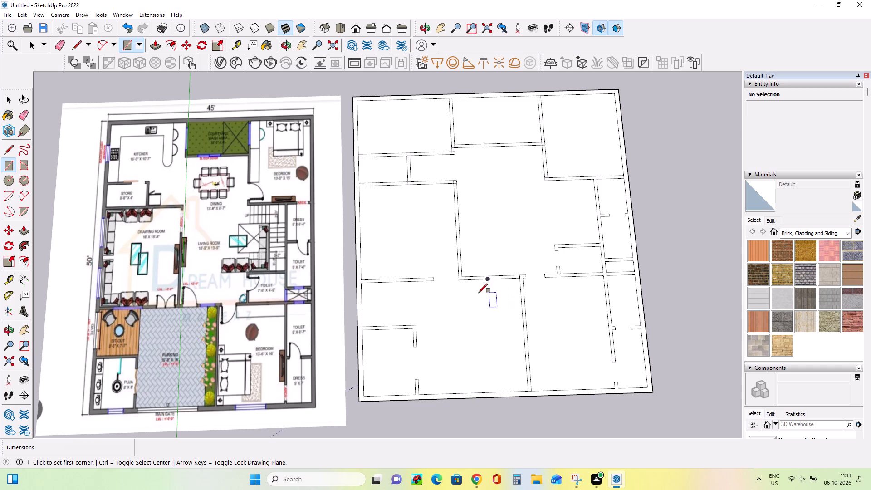
scroll(479, 293, "up", 5)
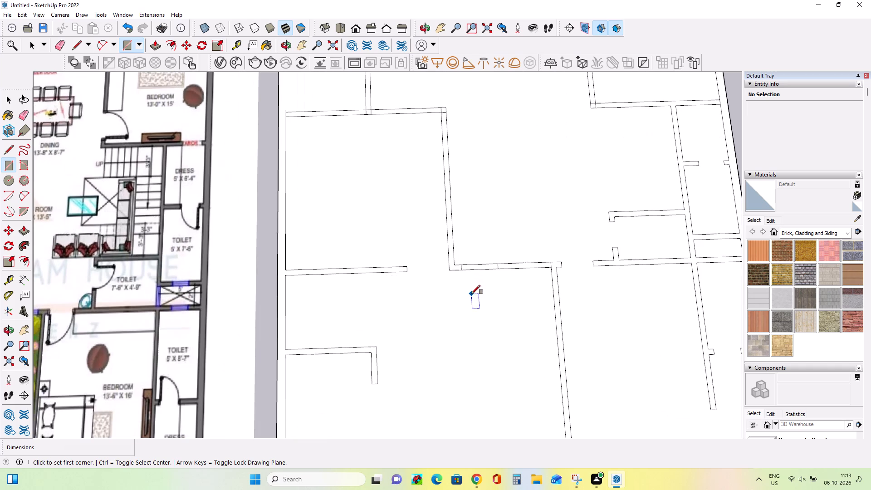
left_click(22, 118)
left_click_drag(480, 260, 480, 279)
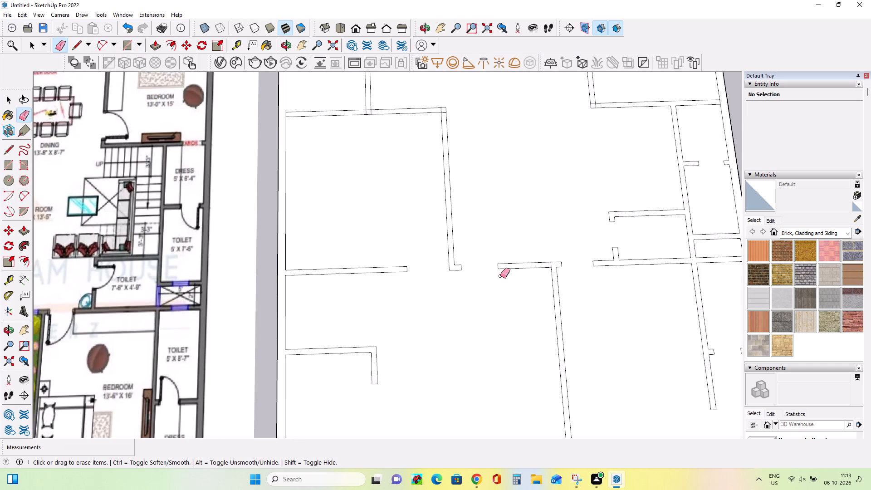
Erase the leftover line where the living room's front wall piece meets the front bedroom wall.
scroll(505, 275, "down", 6)
scroll(508, 302, "up", 1)
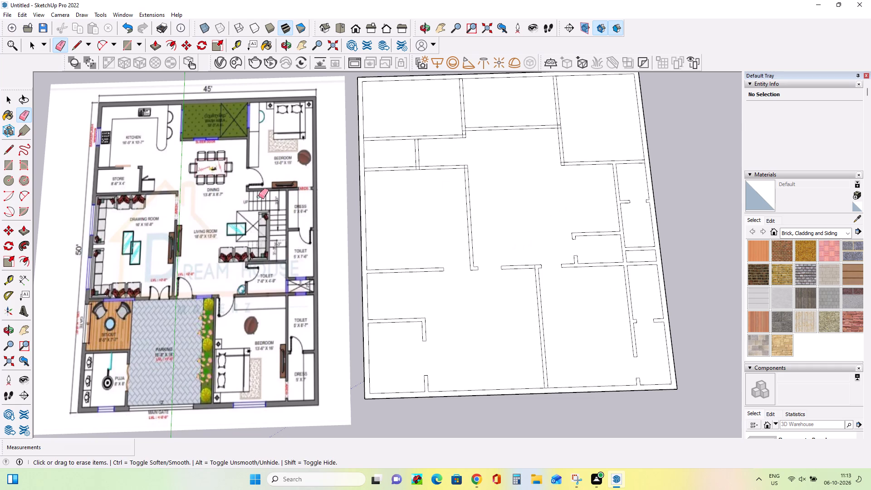
scroll(500, 270, "up", 10)
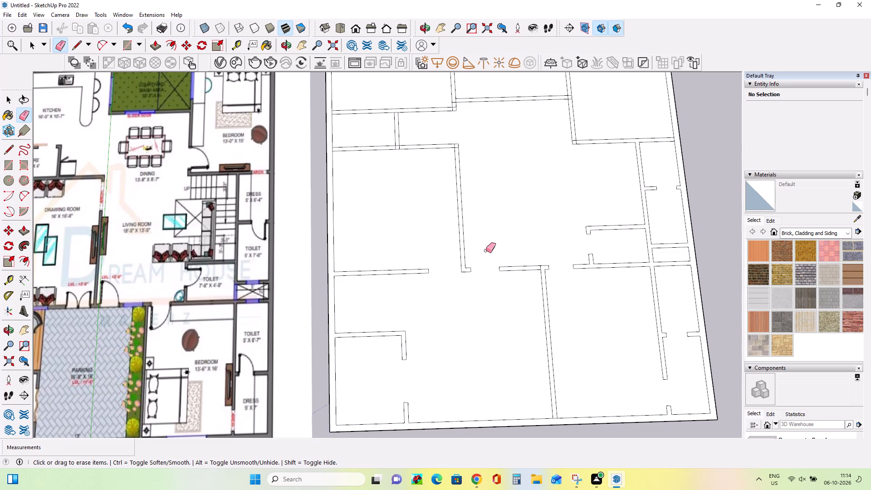
scroll(543, 279, "up", 4)
scroll(637, 277, "down", 4)
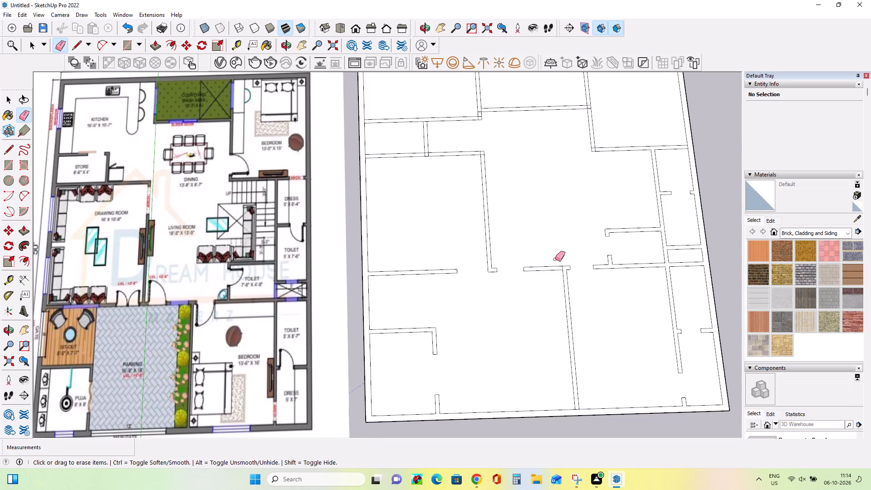
scroll(555, 259, "up", 3)
scroll(555, 259, "down", 1)
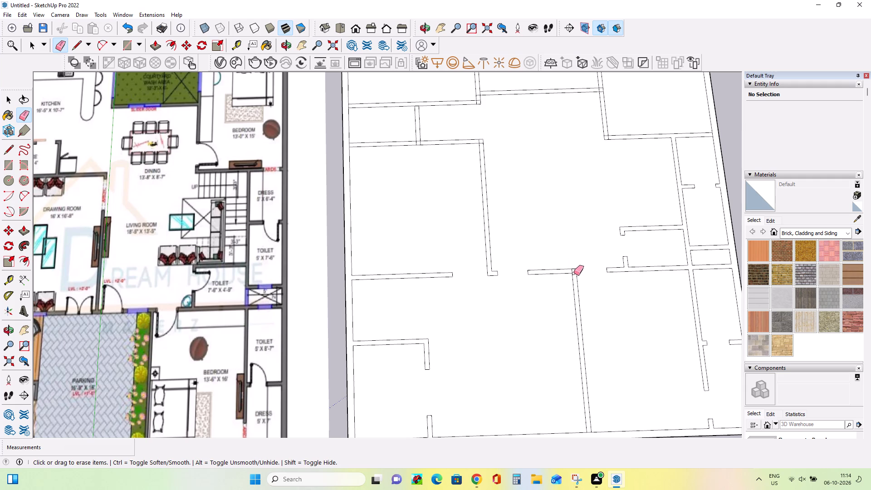
scroll(573, 278, "up", 7)
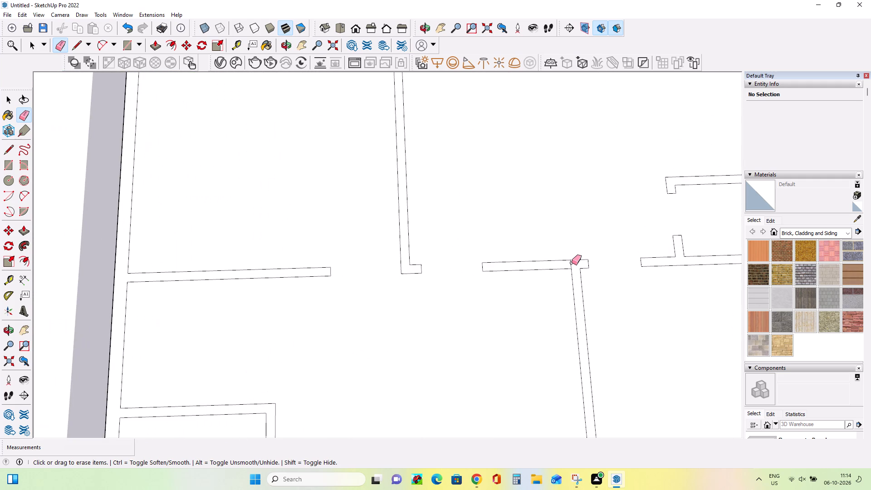
left_click(571, 265)
Examine the kitchen, store and courtyard area on the floor plan and compare it with the modelled walls.
scroll(595, 270, "down", 12)
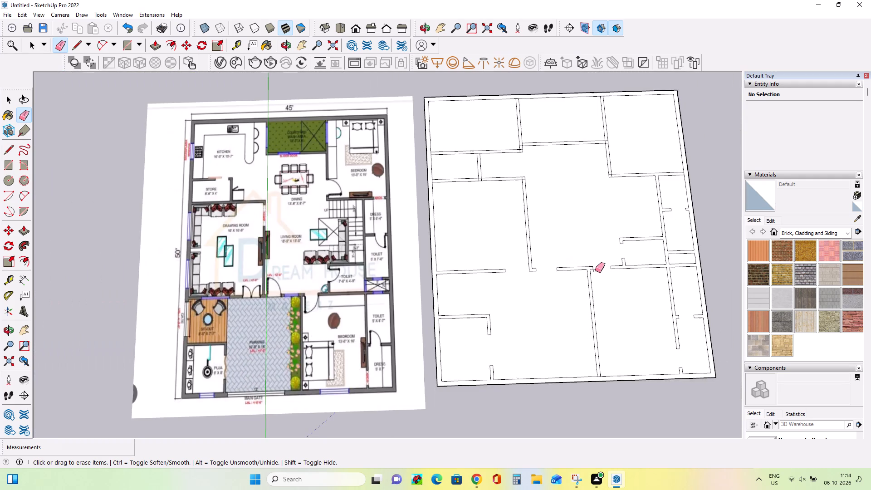
scroll(595, 270, "down", 1)
scroll(582, 310, "up", 4)
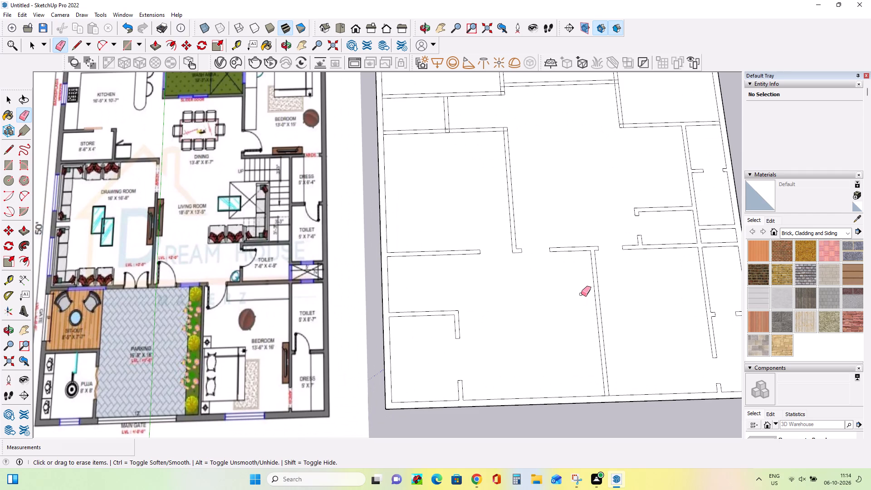
scroll(581, 294, "down", 4)
scroll(592, 134, "up", 3)
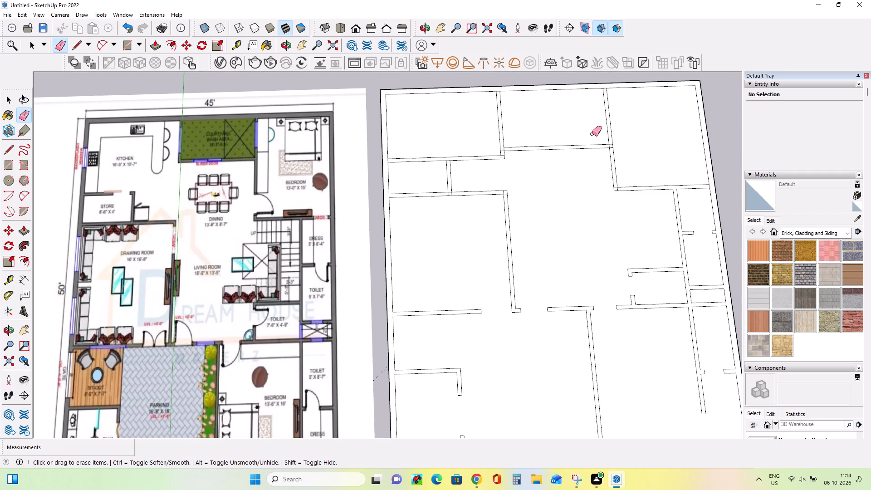
scroll(592, 134, "down", 3)
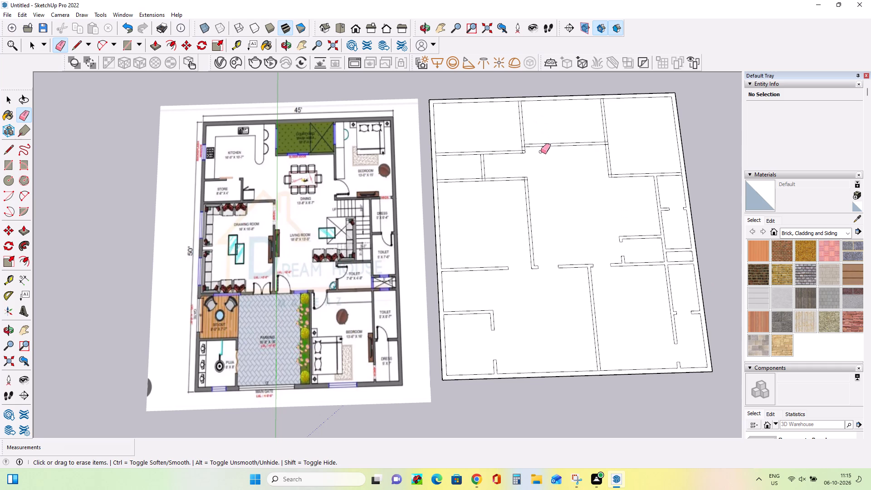
scroll(547, 144, "up", 10)
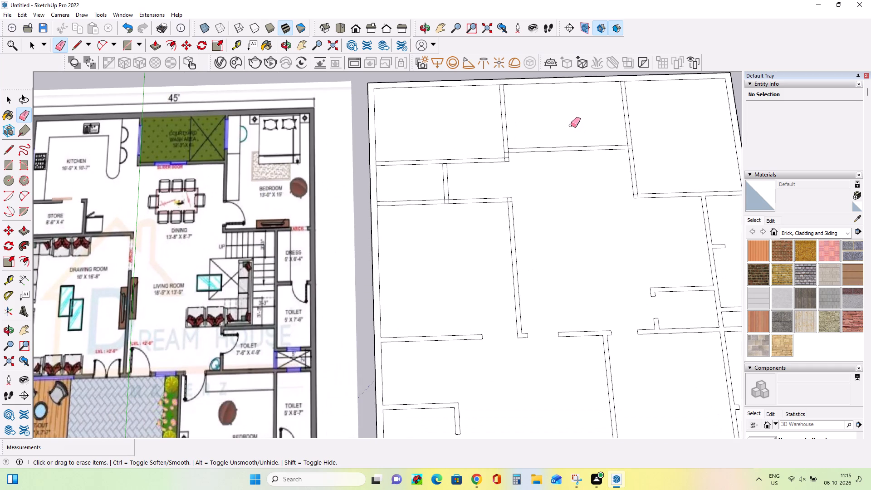
scroll(571, 126, "down", 3)
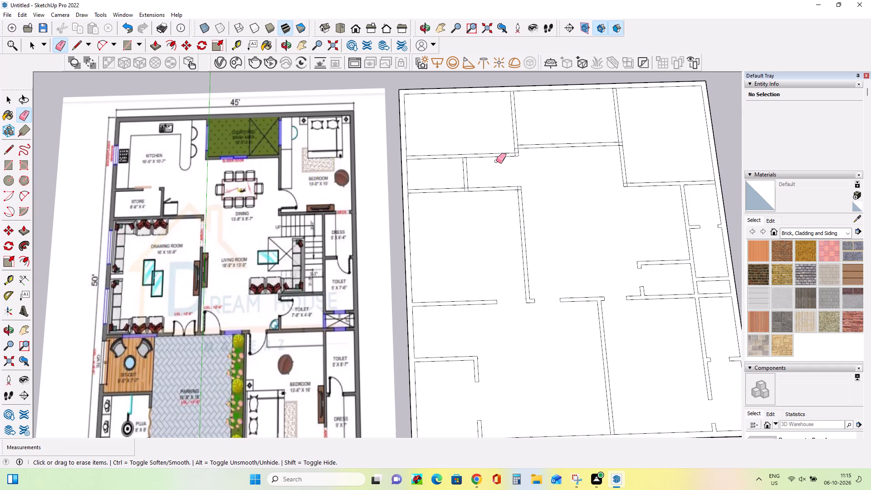
scroll(496, 161, "up", 8)
scroll(497, 155, "down", 3)
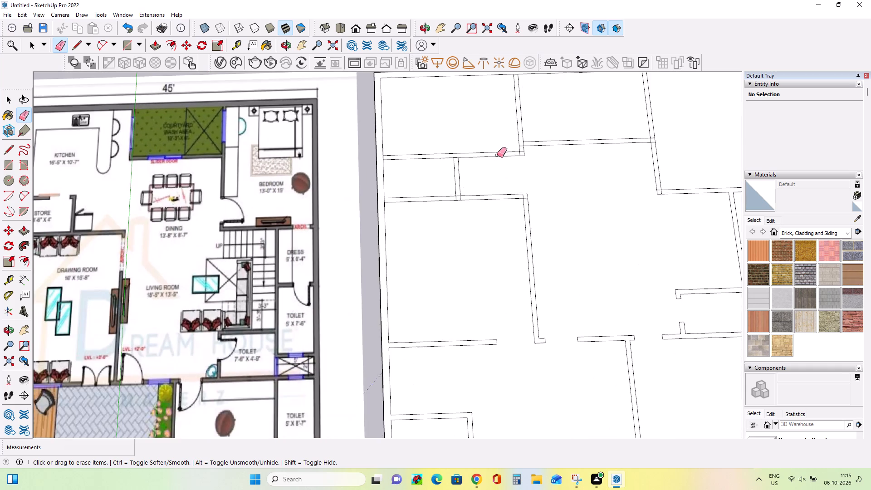
scroll(498, 154, "down", 2)
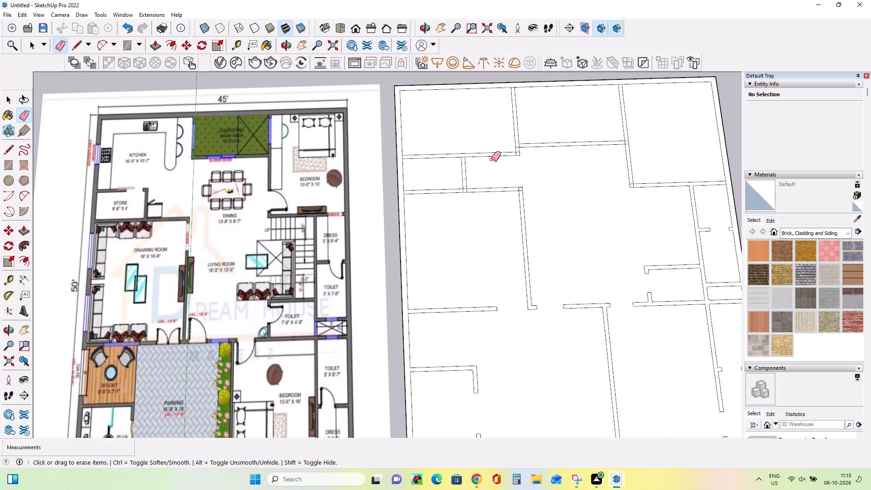
Close the kitchen–store wall with a line at the store partition's outer edge, and erase the wall lines from there to the courtyard wall.
left_click(22, 118)
scroll(499, 148, "up", 7)
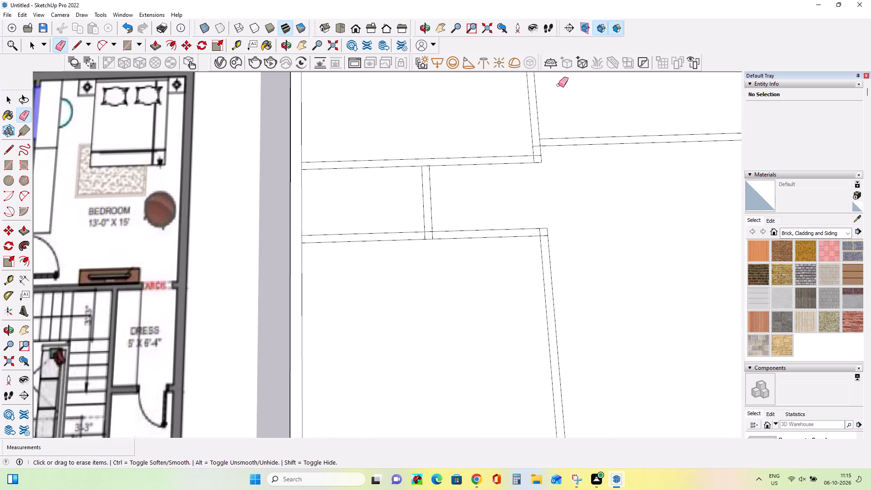
scroll(558, 78, "down", 3)
left_click(9, 150)
scroll(453, 156, "up", 4)
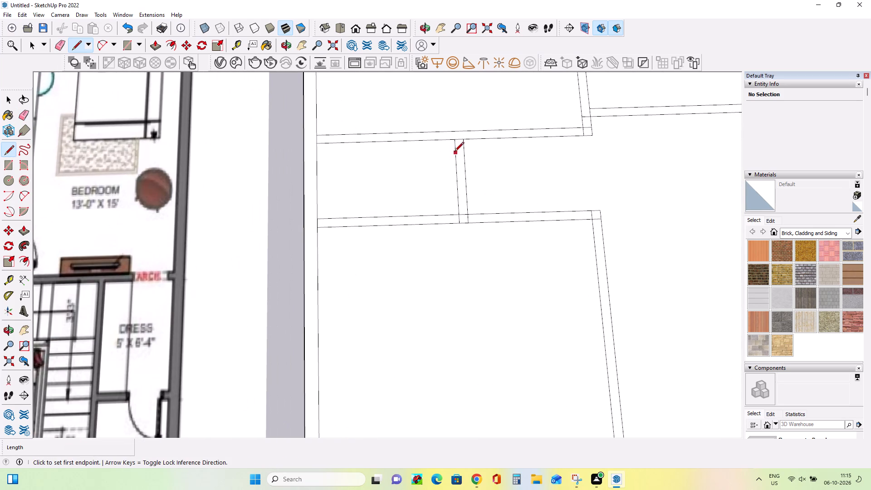
left_click(462, 143)
left_click(464, 131)
scroll(528, 139, "down", 7)
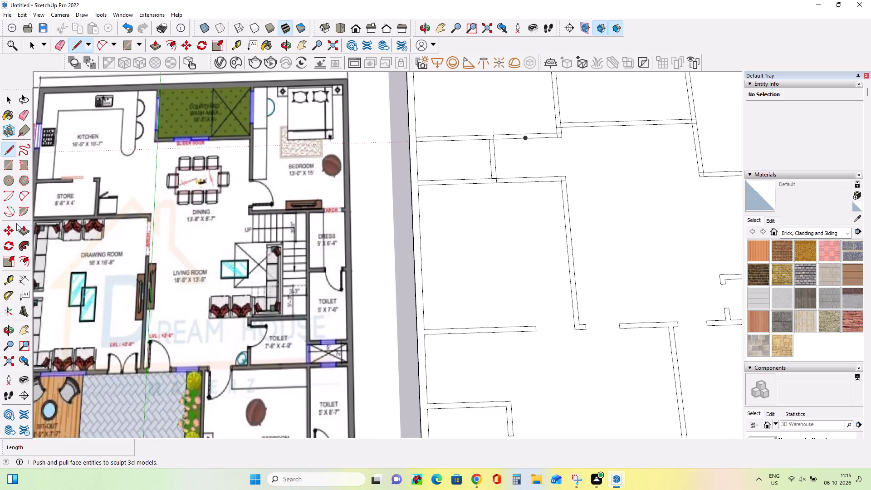
left_click(20, 115)
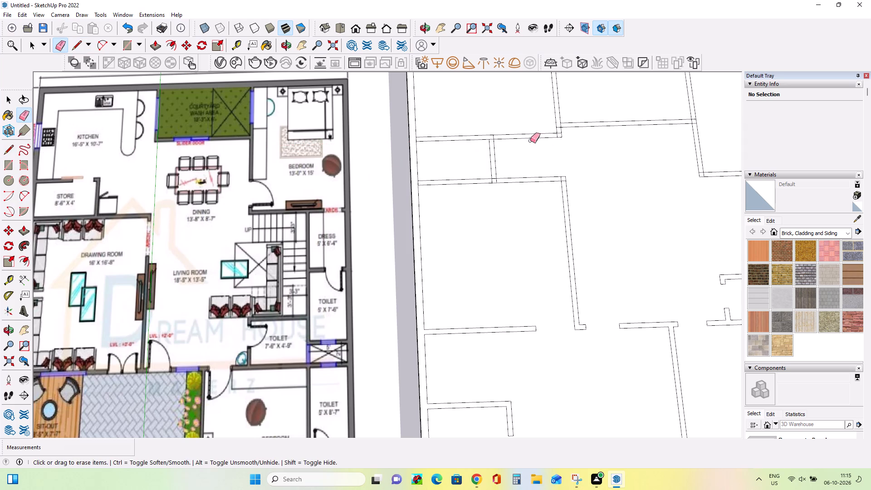
left_click_drag(531, 132, 531, 143)
Erase the three lines of the leftover wall stub projecting below the courtyard's kitchen-side corner.
scroll(562, 127, "up", 2)
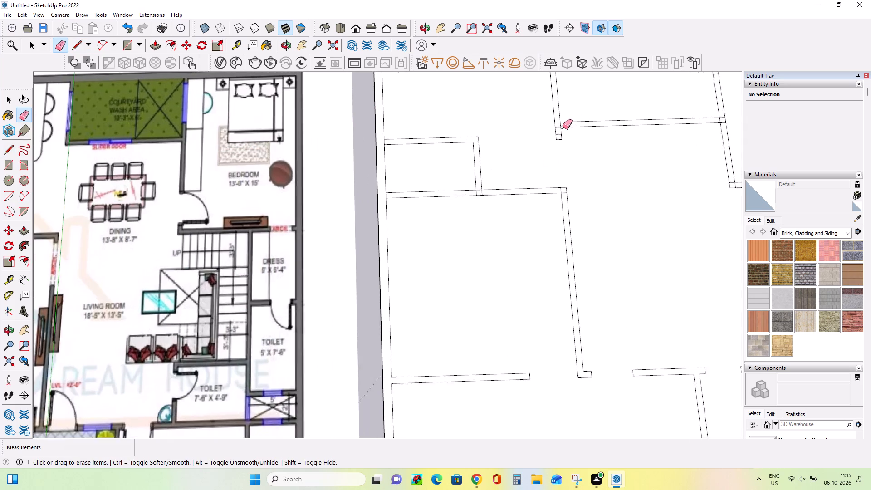
scroll(563, 127, "up", 1)
scroll(563, 127, "down", 1)
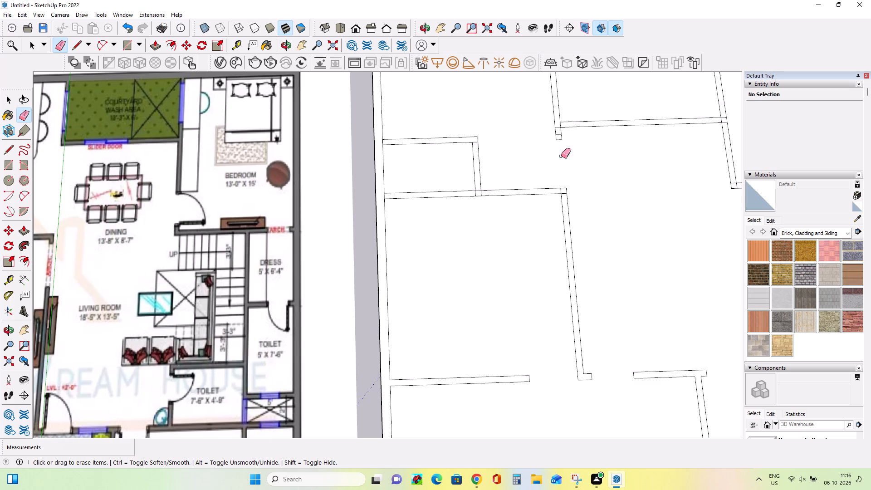
left_click(561, 135)
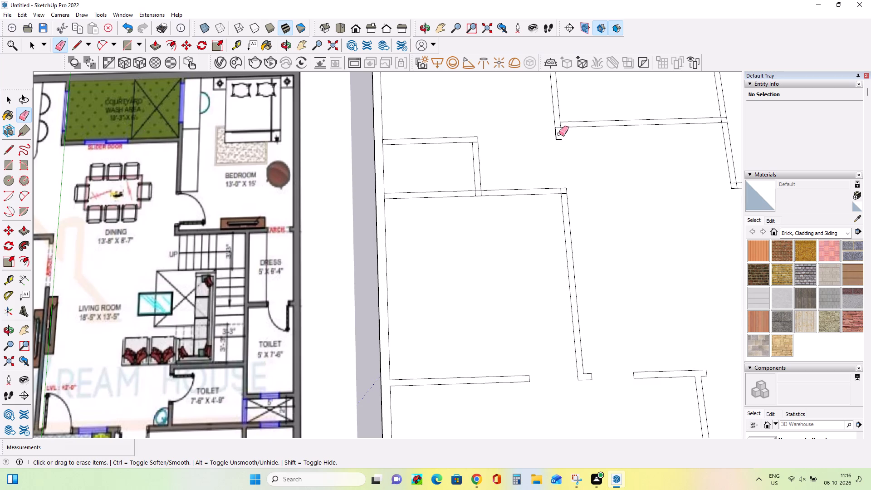
left_click(556, 133)
left_click(558, 139)
Examine the dining area and rear bedroom entrance on the floor plan and compare them with the modelled walls.
scroll(563, 137, "down", 9)
scroll(617, 113, "up", 1)
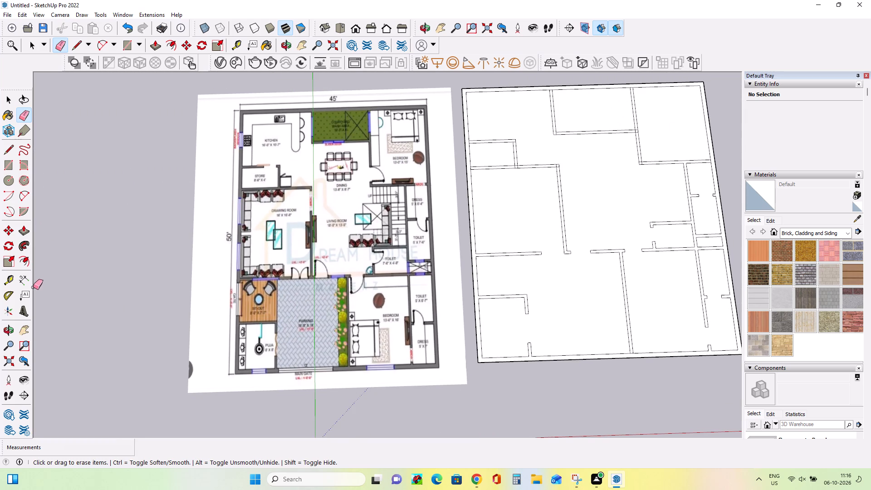
left_click(23, 327)
left_click_drag(429, 172, 319, 213)
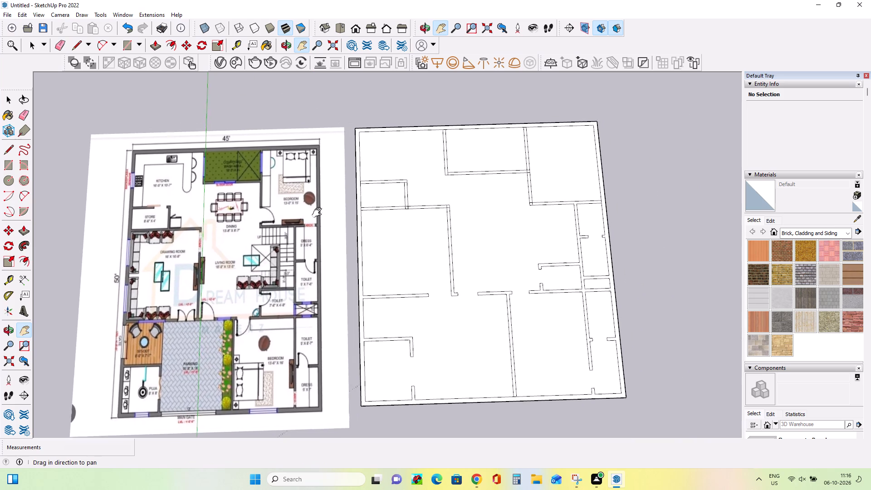
left_click_drag(319, 213, 317, 216)
scroll(463, 176, "up", 1)
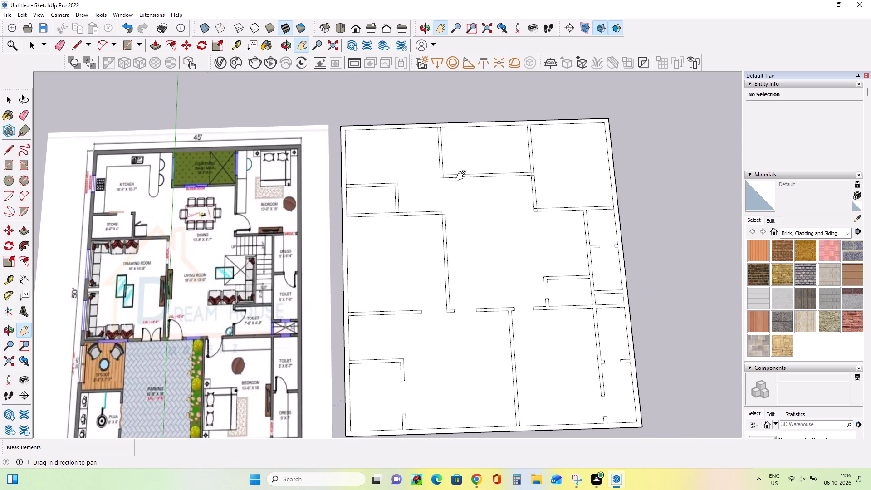
scroll(463, 176, "up", 2)
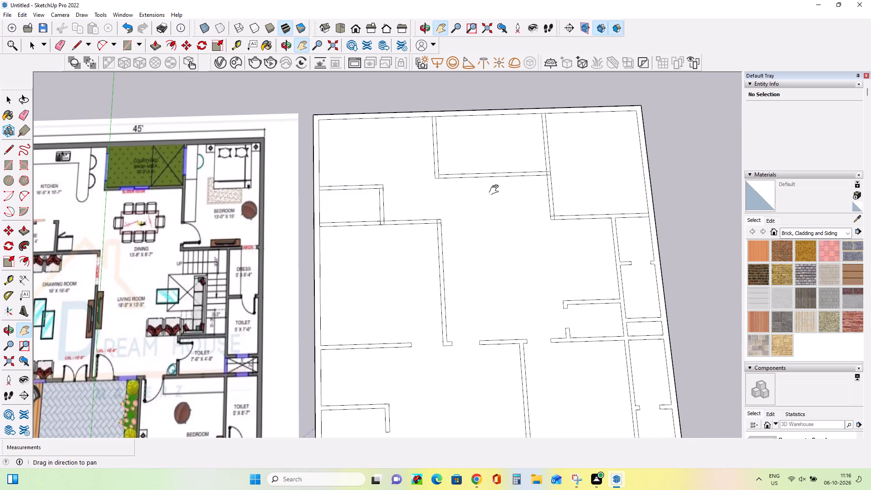
scroll(496, 190, "up", 2)
scroll(496, 190, "down", 6)
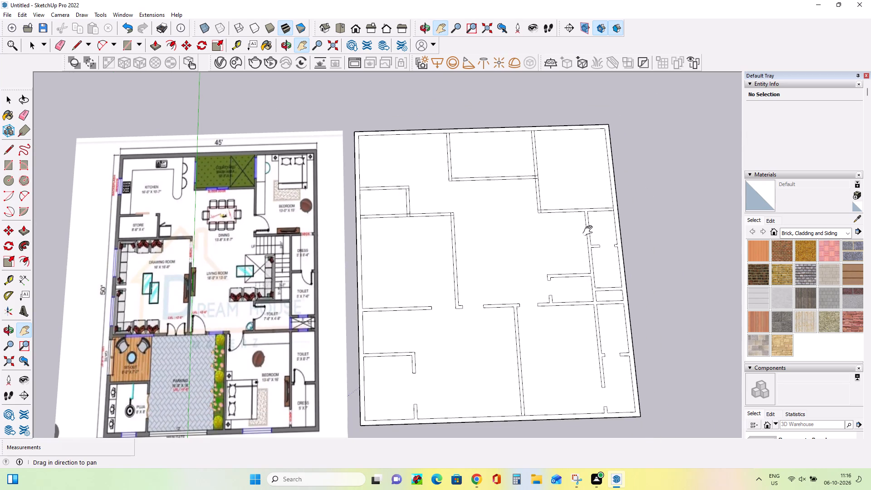
scroll(563, 202, "up", 3)
scroll(563, 202, "down", 2)
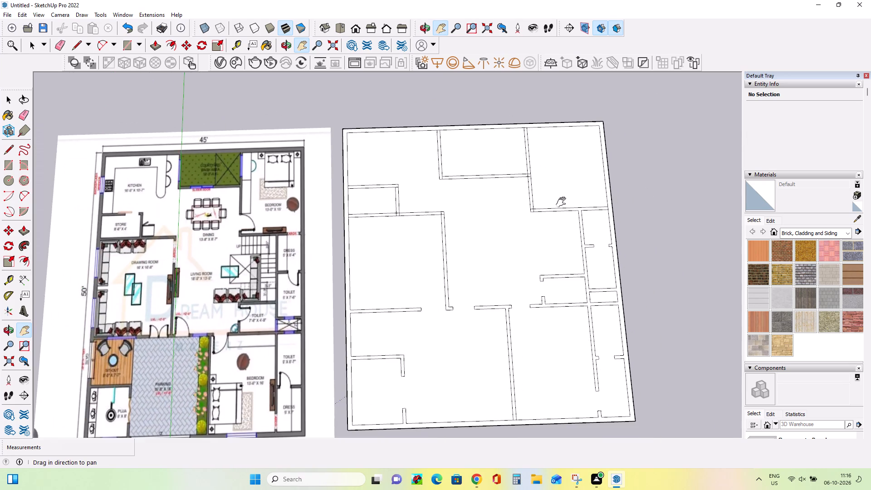
scroll(563, 202, "up", 3)
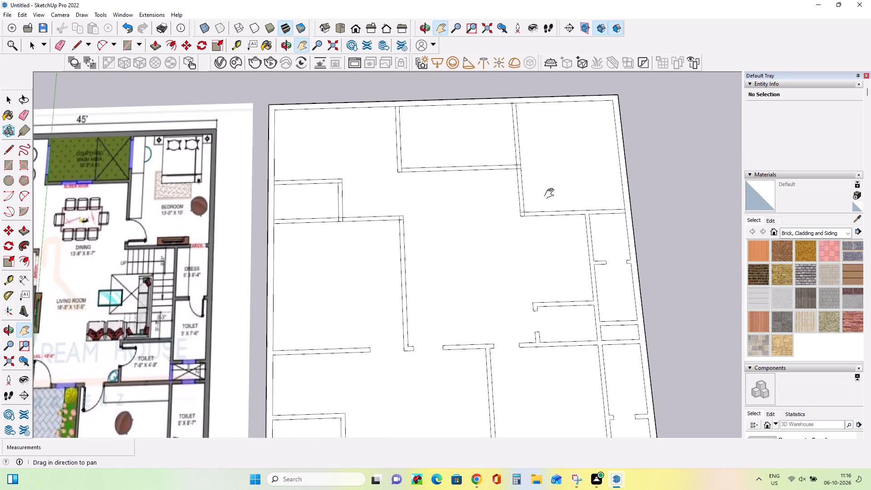
scroll(551, 194, "up", 1)
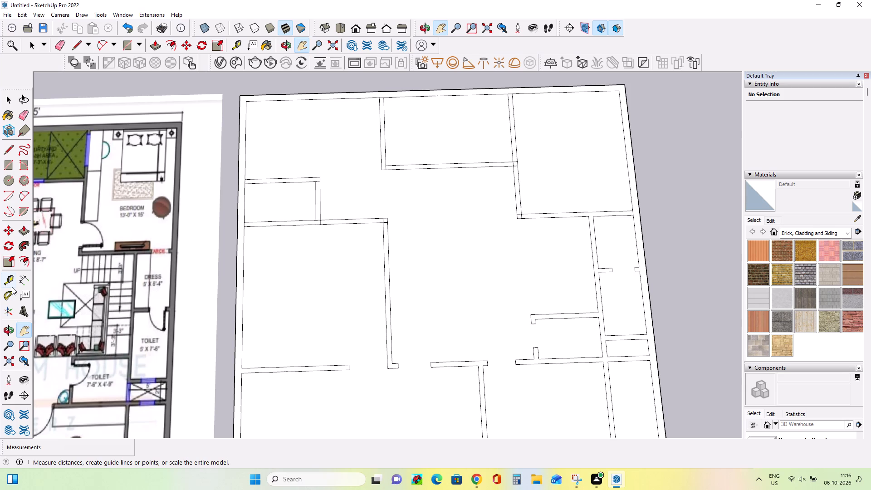
Place guides for the rear bedroom door, one 6" from the inner face of the bedroom's dress-side wall and another 3' beyond it.
left_click(12, 280)
left_click(550, 214)
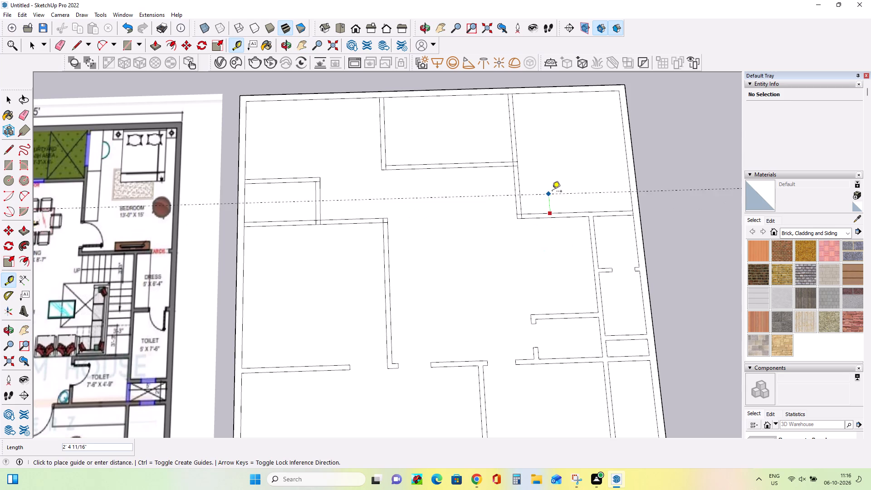
type("6\"")
key("Return")
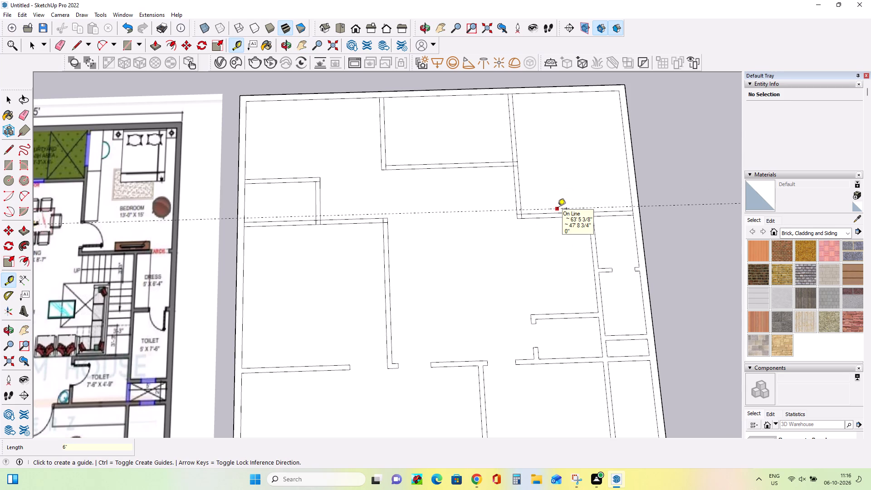
left_click(558, 209)
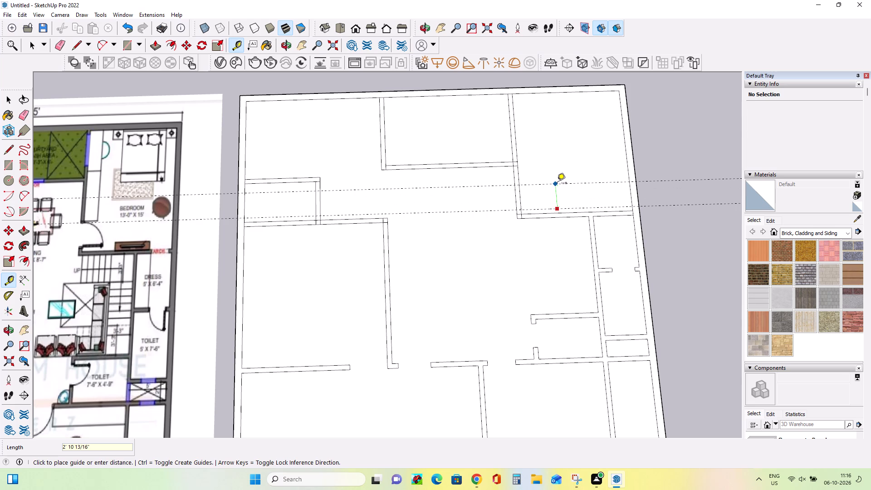
type("3'")
key("Return")
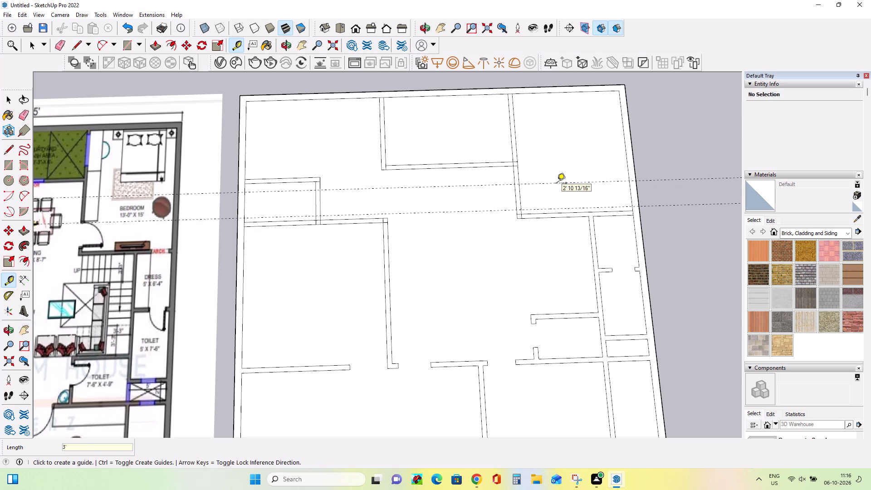
Cut the rear bedroom door opening by drawing lines across the dining-side wall at both guides, erasing the wall between them and removing the guides.
left_click(10, 147)
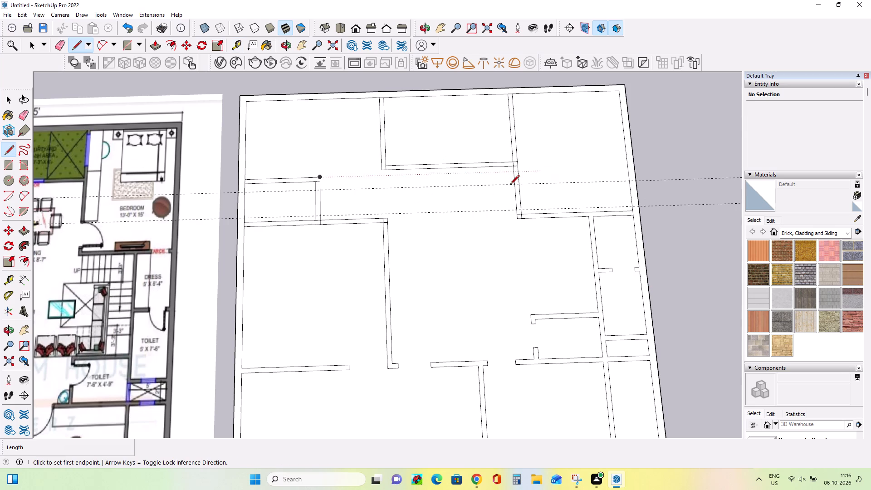
scroll(507, 190, "up", 3)
left_click(519, 184)
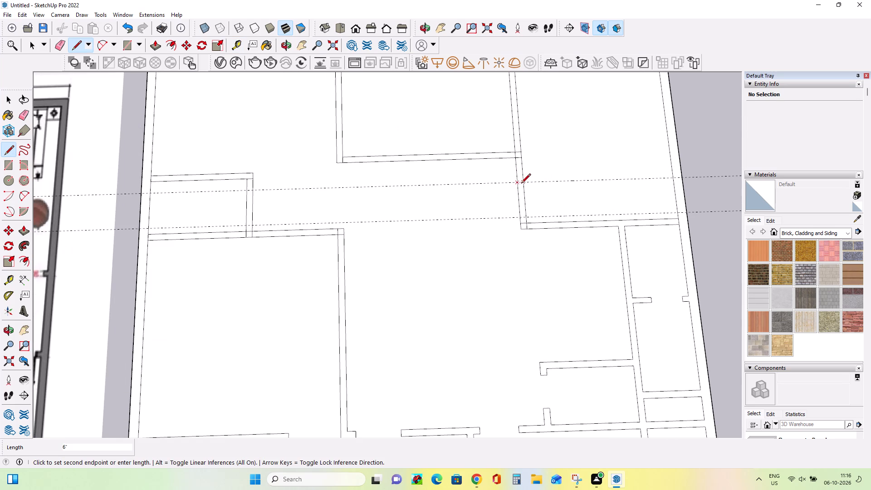
left_click(523, 183)
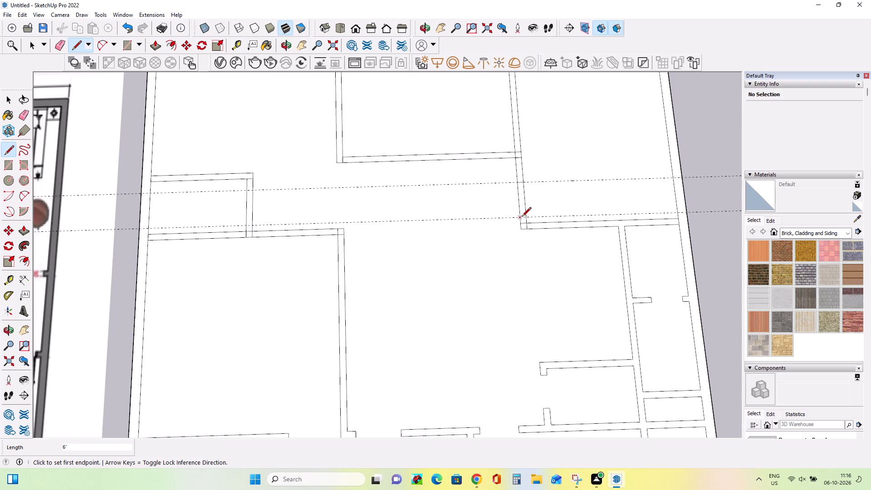
left_click(521, 217)
left_click(525, 217)
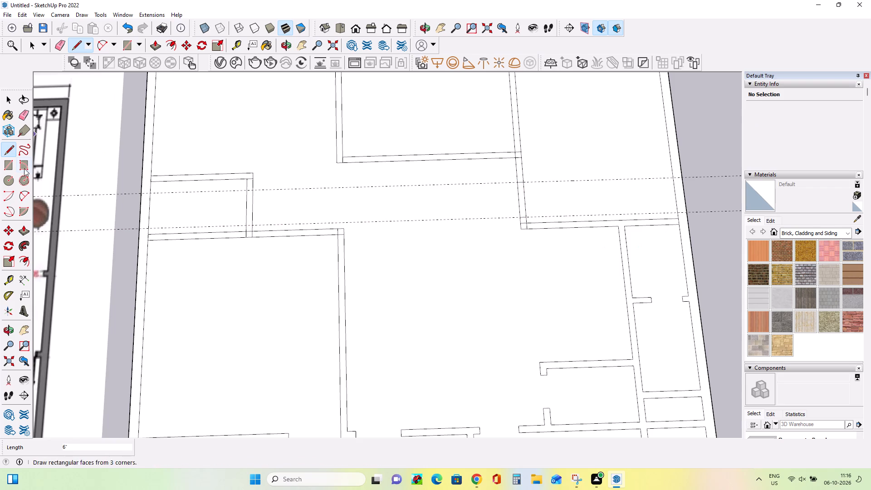
left_click(20, 118)
left_click_drag(512, 196, 566, 195)
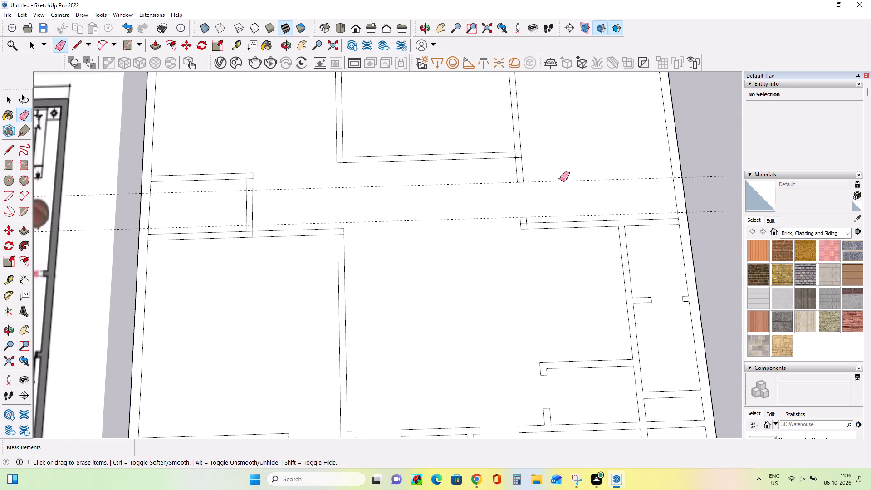
left_click_drag(561, 177, 563, 192)
left_click(554, 216)
Erase the leftover lines inside the wall corner beside the bedroom door and where the bedroom–dress wall meets the outer wall.
scroll(530, 229, "up", 6)
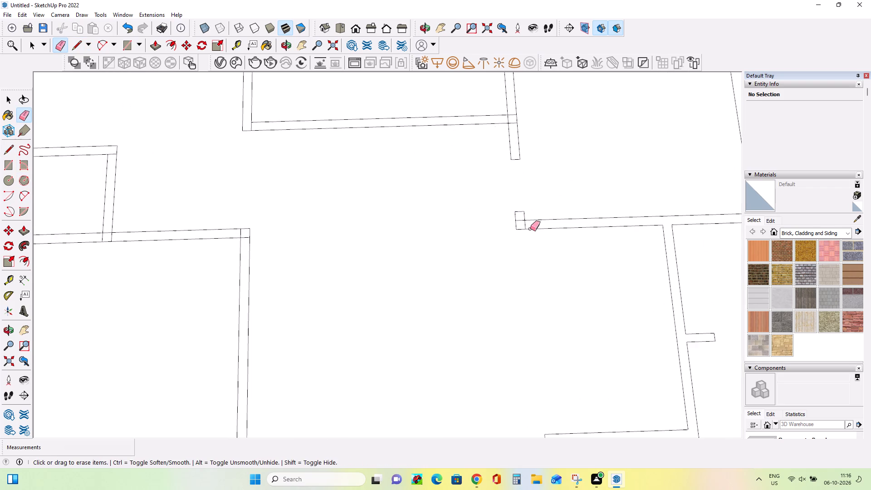
scroll(530, 229, "up", 2)
left_click_drag(516, 215, 518, 219)
left_click(523, 221)
scroll(503, 234, "down", 2)
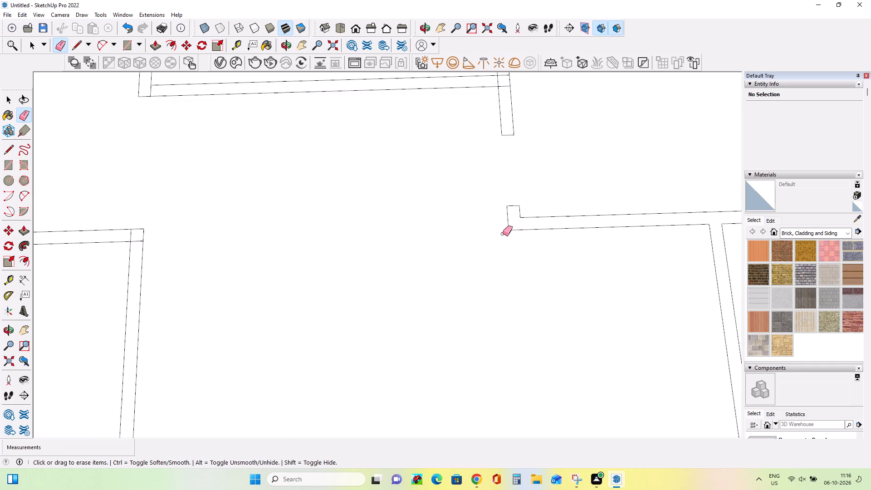
scroll(503, 234, "down", 6)
left_click(675, 223)
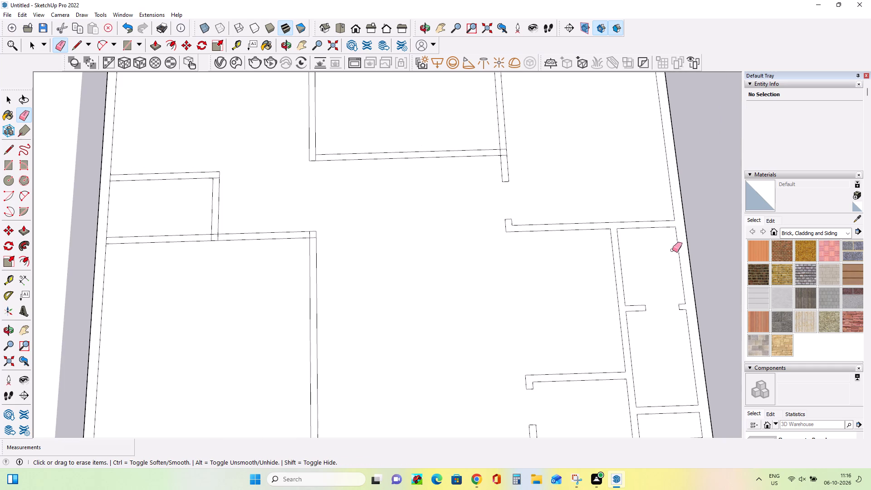
Place guides for the store door, one 6" from the inner face of the store's side partition and another 2'6" beyond it.
scroll(621, 269, "down", 6)
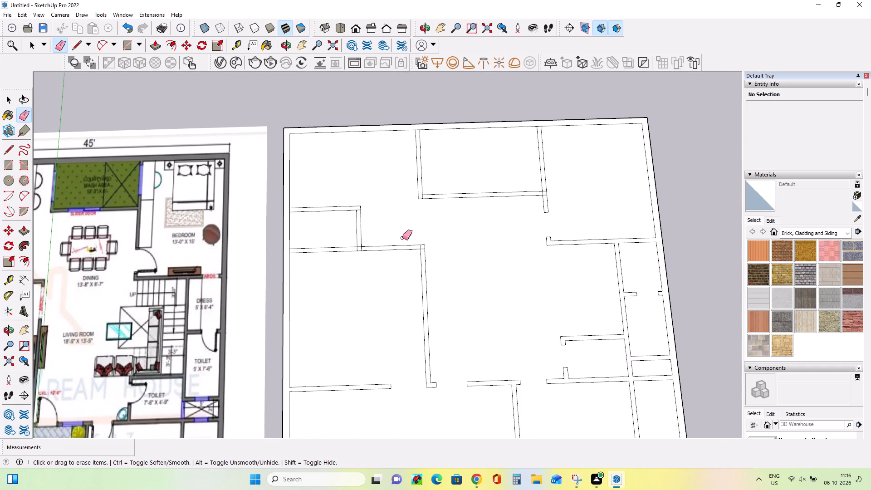
scroll(330, 303, "down", 8)
scroll(192, 299, "up", 6)
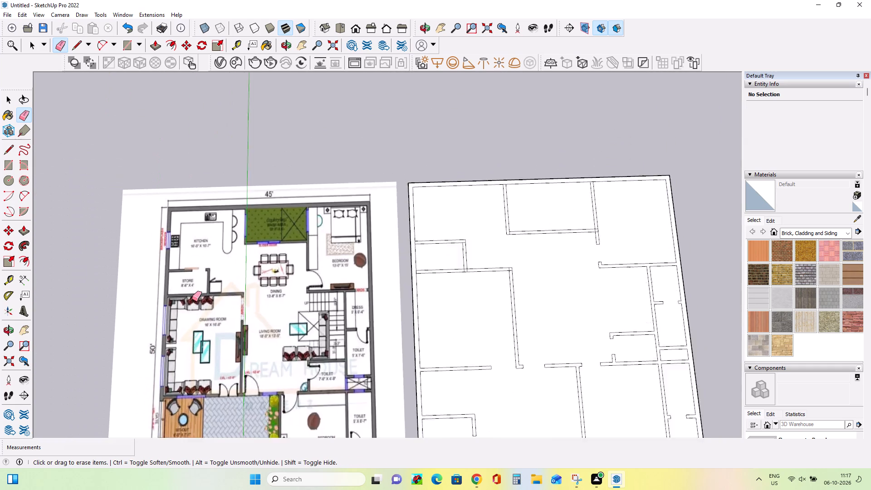
scroll(192, 299, "up", 2)
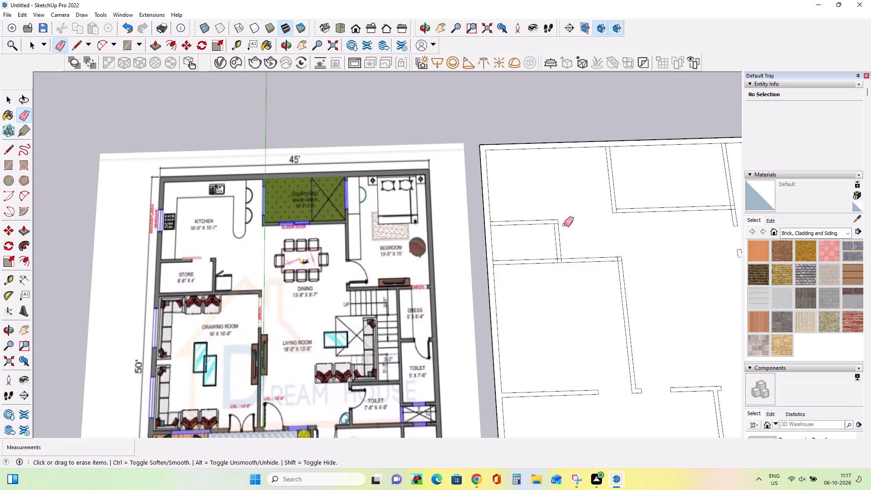
left_click(5, 282)
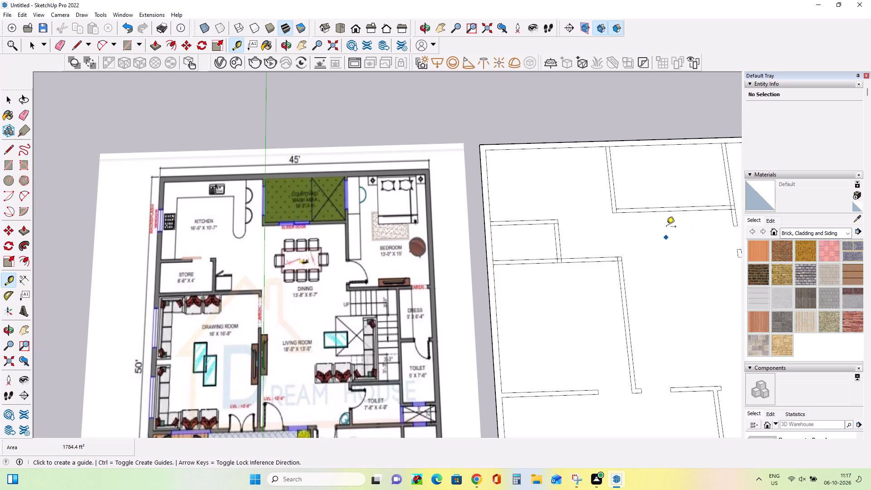
left_click(555, 230)
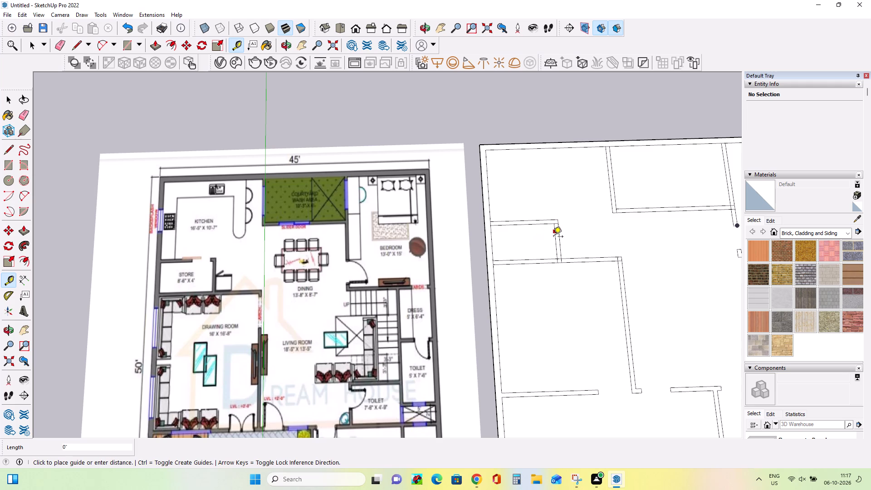
key("Escape")
left_click(555, 240)
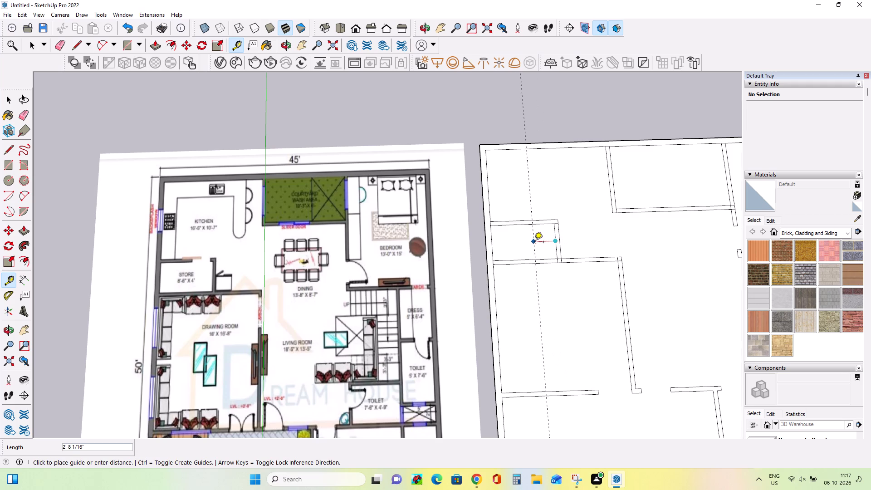
type("6\"")
key("Return")
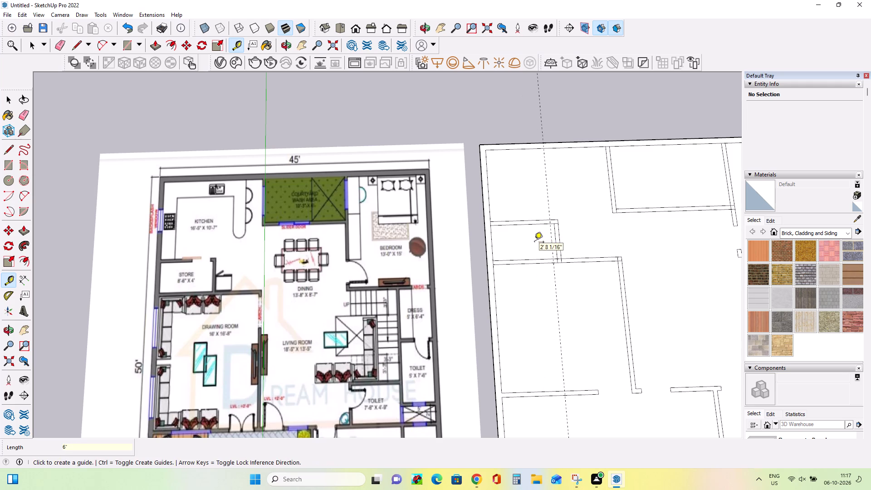
left_click(552, 210)
type("2'6")
key("shift+quotedbl")
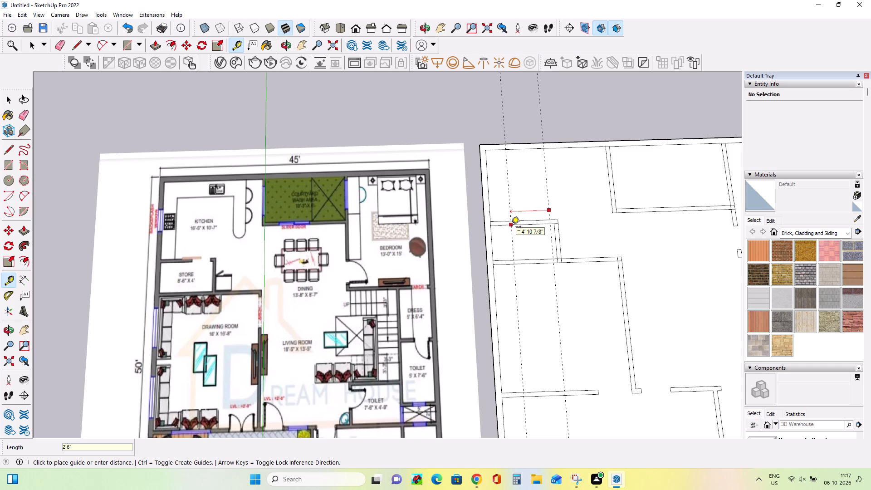
key("Return")
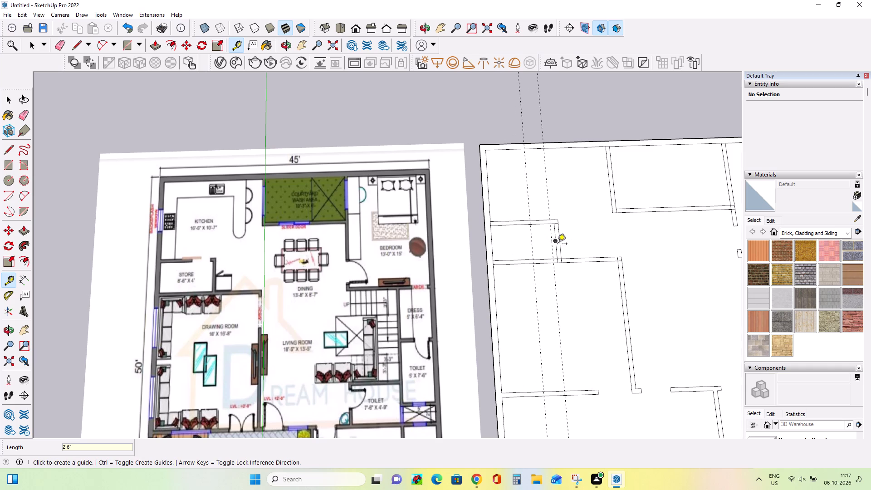
Cut the store door opening by drawing lines across the kitchen–store wall at both guides, erasing the wall between them and removing the guides.
left_click(14, 147)
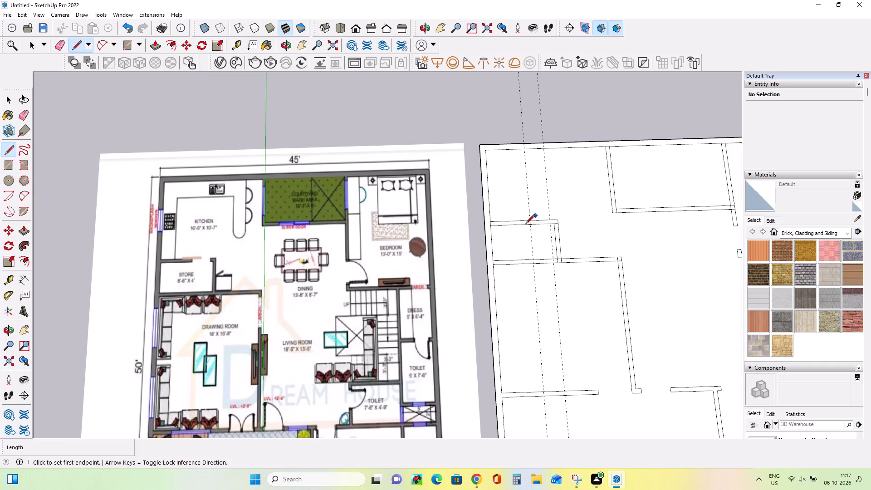
scroll(525, 225, "up", 8)
left_click(533, 225)
left_click(533, 217)
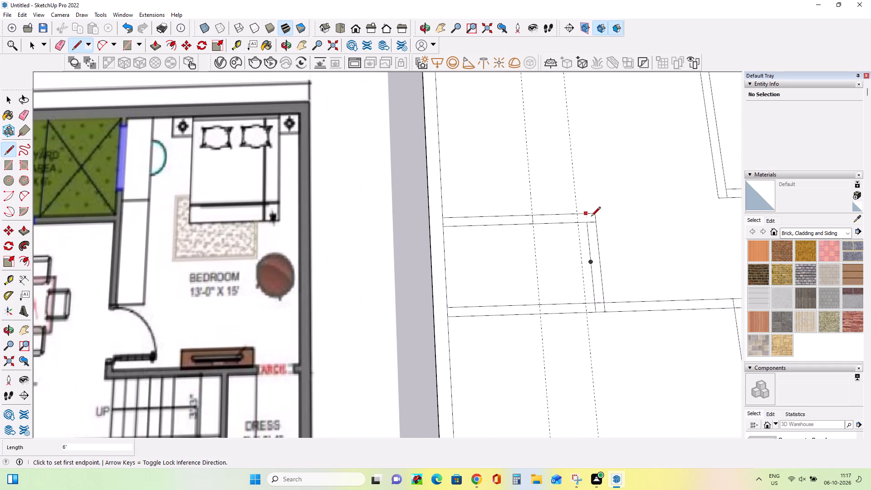
left_click(580, 221)
left_click(577, 214)
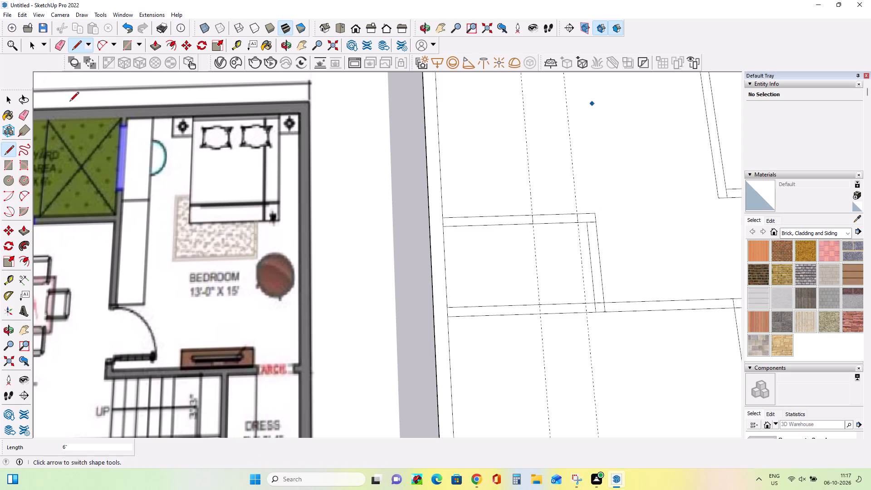
left_click(23, 117)
left_click_drag(547, 211, 548, 251)
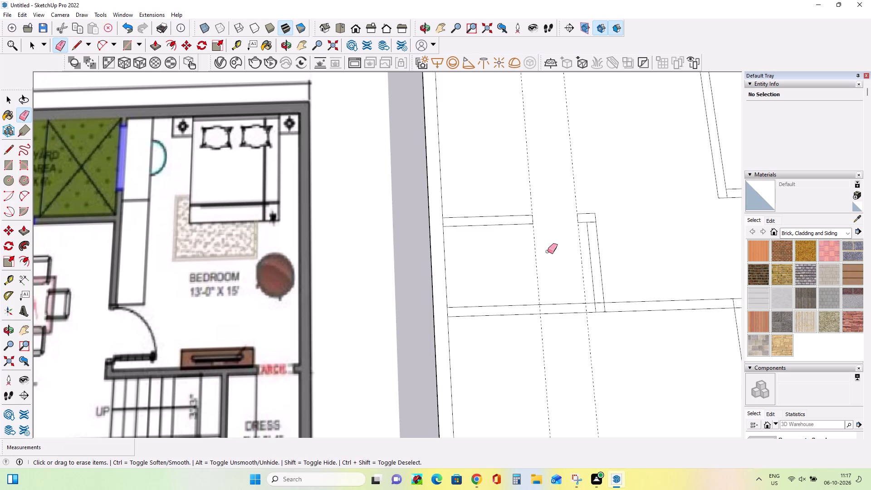
left_click_drag(568, 196, 590, 196)
left_click_drag(520, 199, 534, 198)
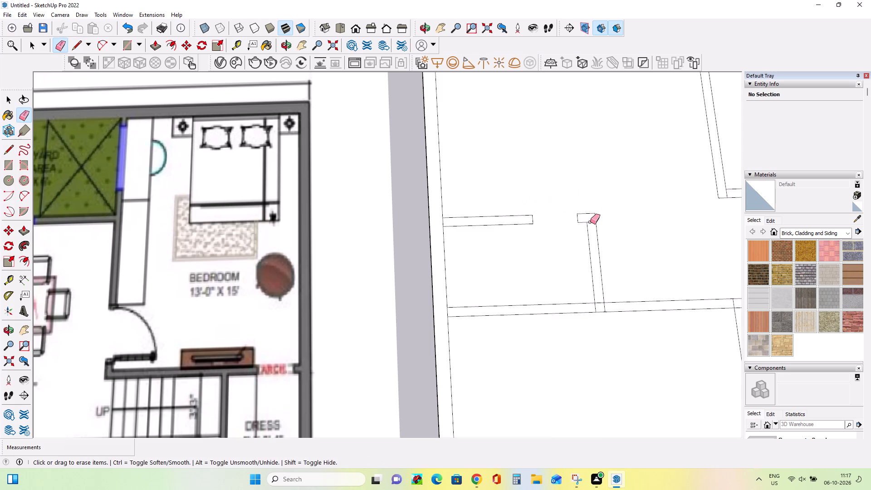
Erase the leftover lines at the store partition's corner and where the store's two cross walls meet the outer wall.
left_click(590, 221)
left_click(443, 221)
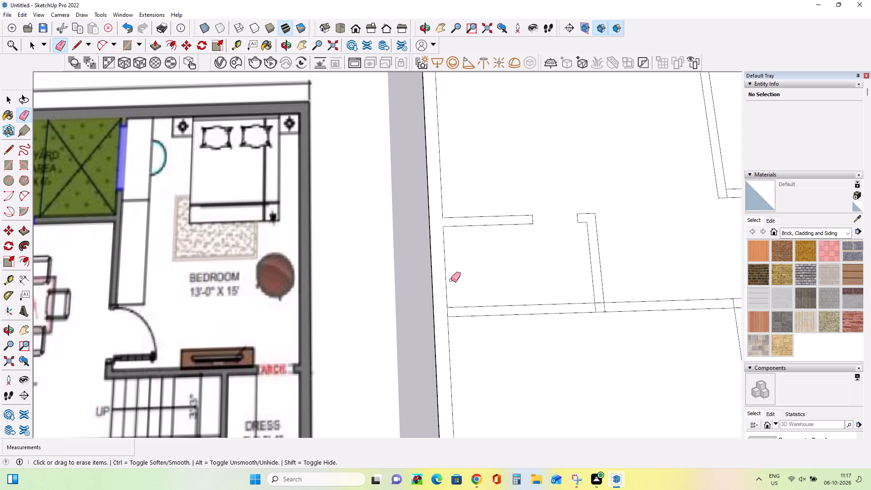
left_click(447, 311)
Examine the drawing room, living room and dining area on the floor plan and compare them with the modelled walls.
scroll(429, 249, "down", 4)
scroll(578, 311, "up", 4)
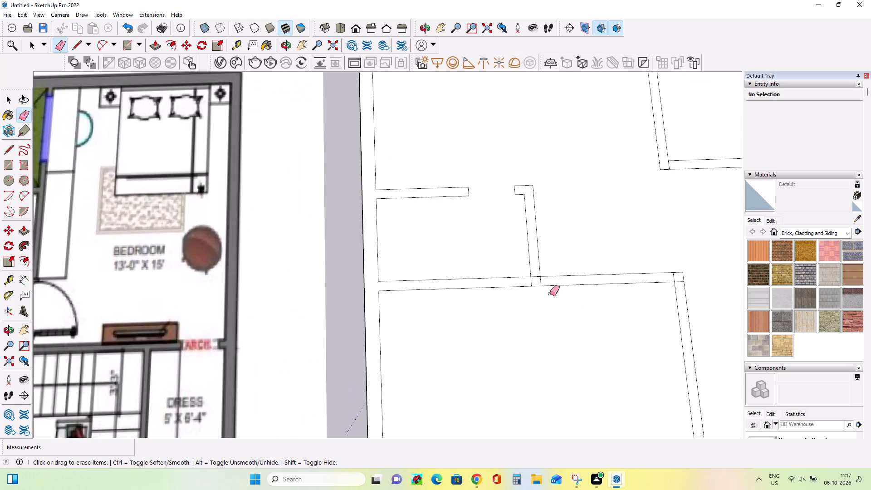
scroll(548, 292, "up", 1)
scroll(548, 291, "down", 10)
scroll(567, 348, "down", 4)
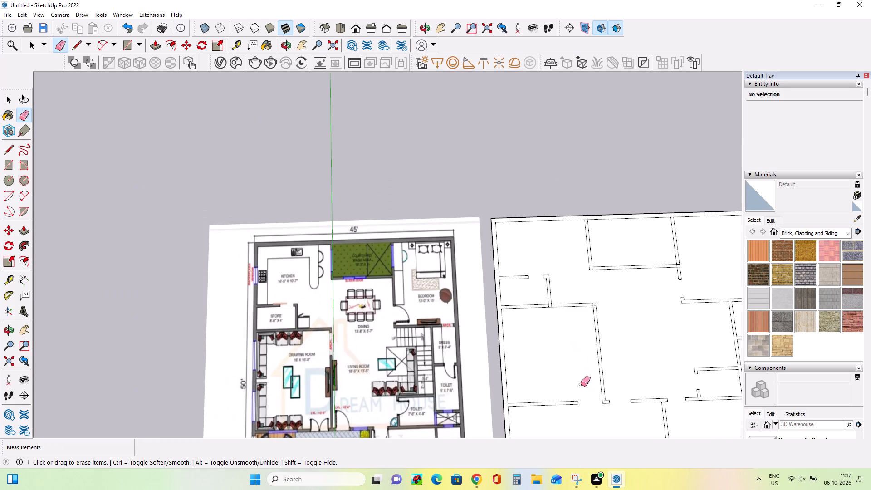
scroll(294, 356, "up", 9)
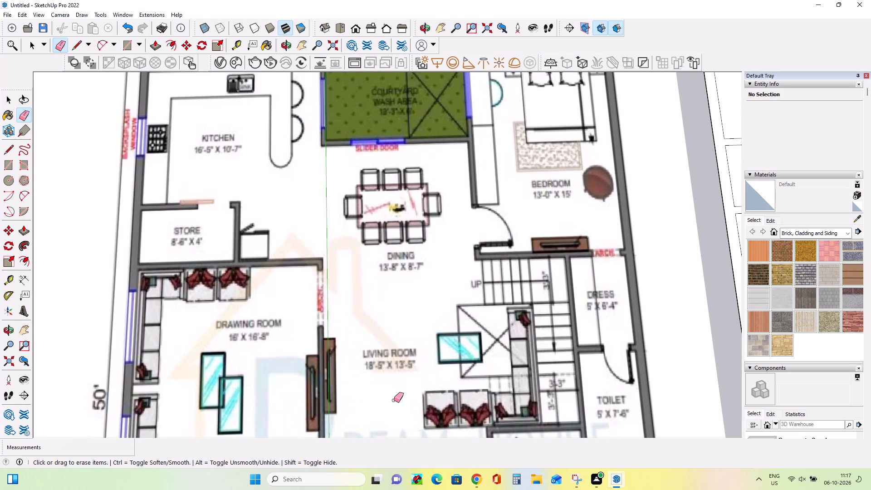
scroll(394, 400, "up", 3)
scroll(394, 400, "down", 7)
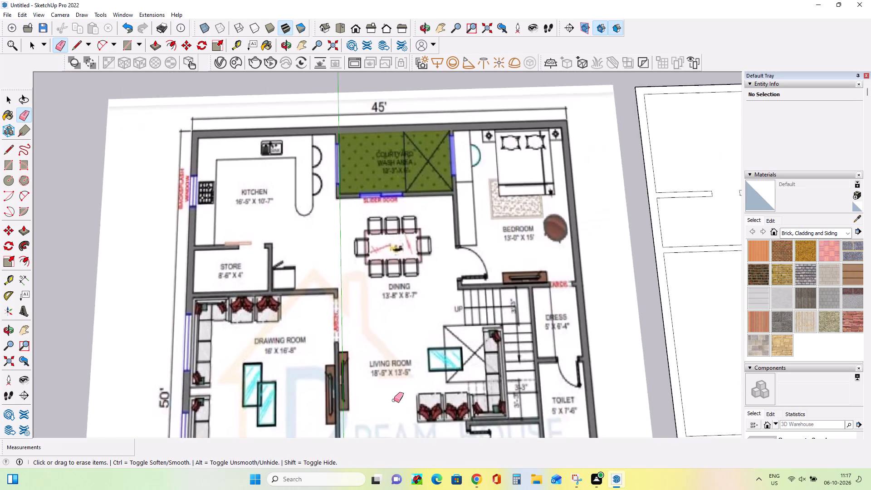
scroll(394, 400, "down", 7)
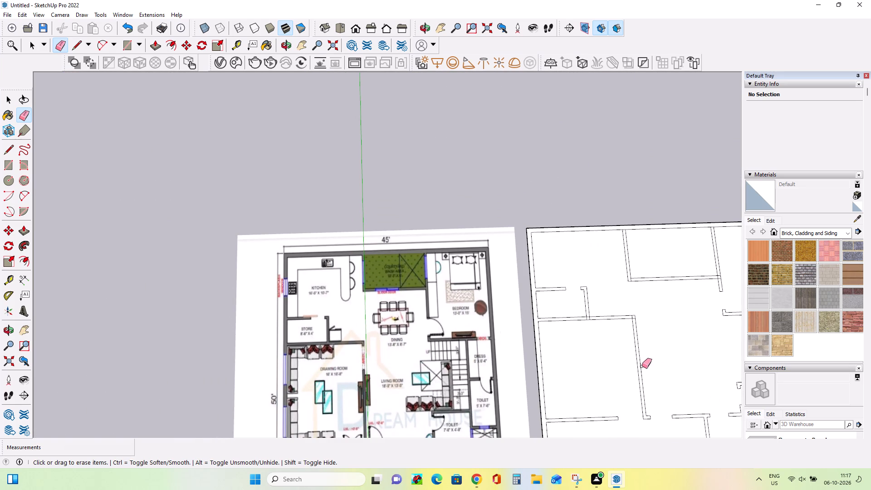
scroll(652, 385, "up", 3)
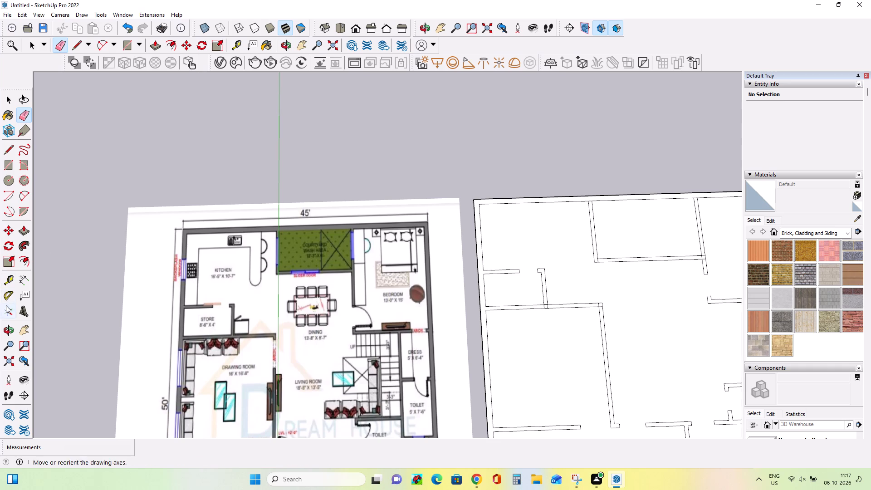
Place guides for the drawing room–living room opening, one 1' from the drawing room face of the store wall and another 3' beyond it.
left_click(5, 284)
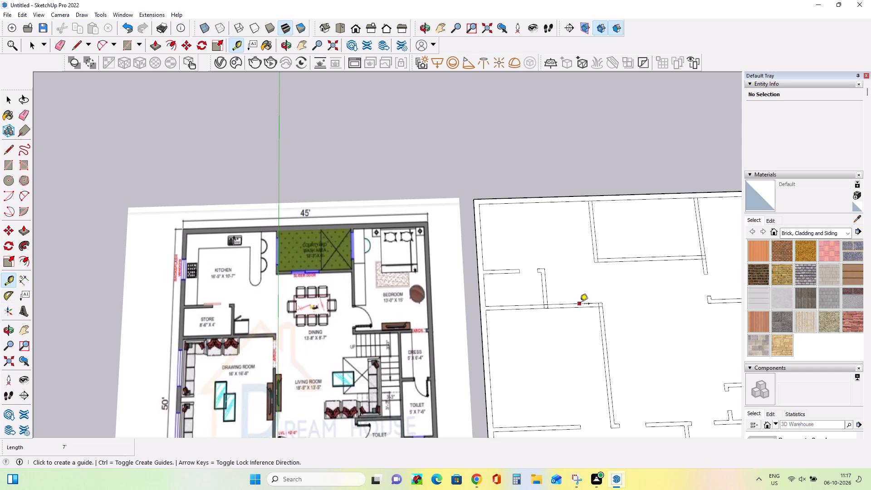
left_click(581, 306)
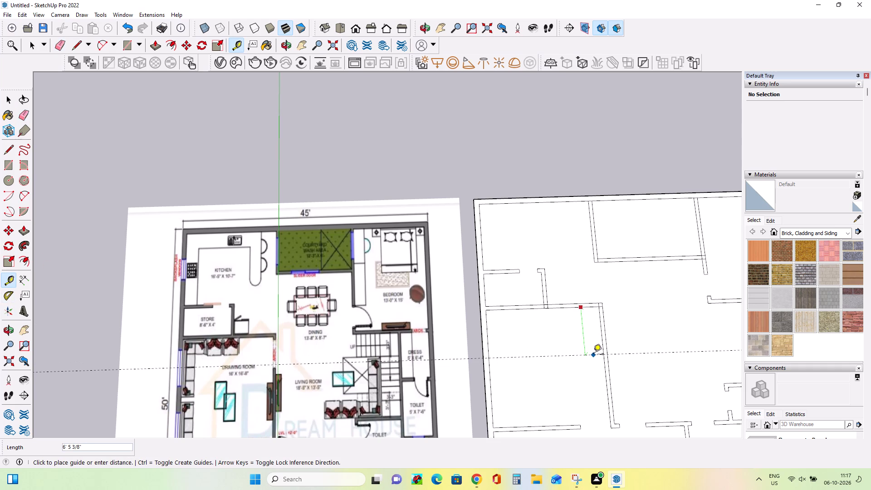
type("1'")
key("Return")
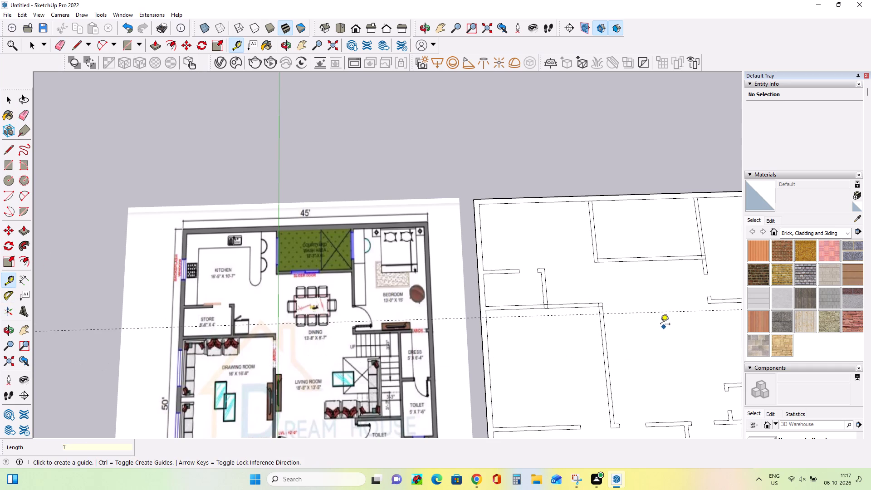
left_click(664, 312)
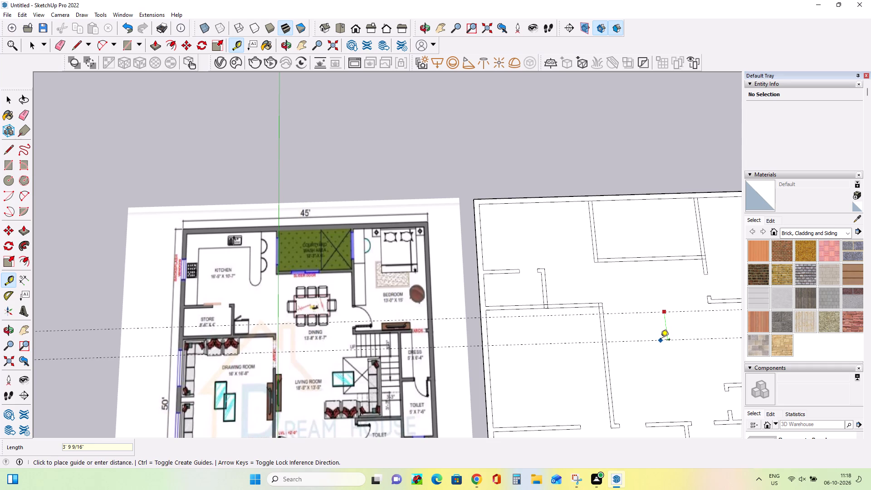
key("3")
key("apostrophe")
key("Return")
Cut the drawing room–living room opening by drawing lines across the dividing wall at both guides, erasing the wall between them and removing the guides.
left_click(12, 149)
scroll(611, 349, "up", 9)
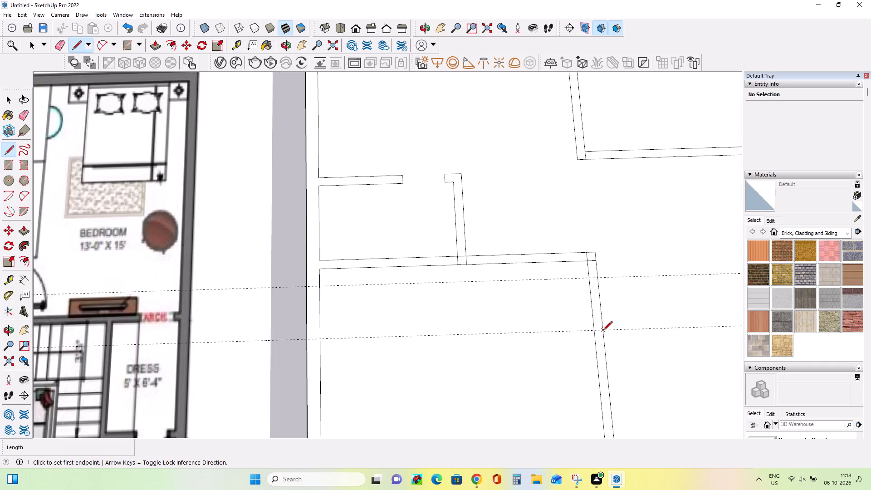
left_click(603, 331)
left_click(595, 332)
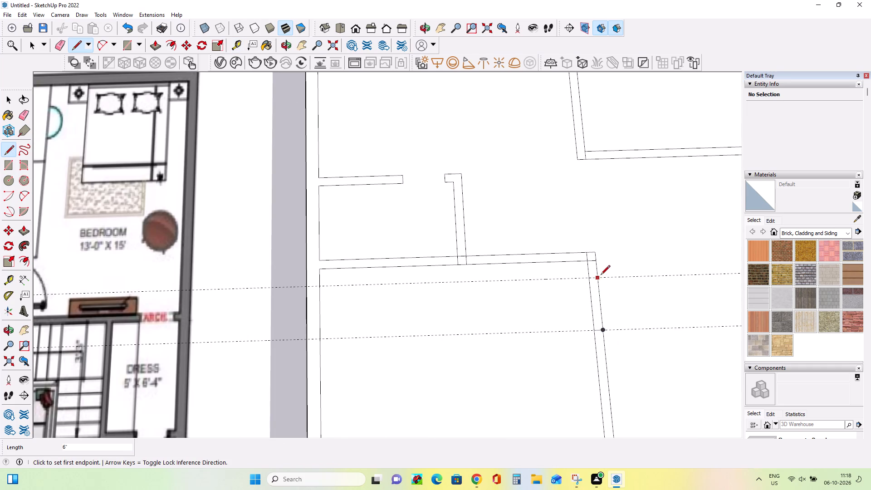
left_click(596, 278)
left_click(587, 280)
left_click(20, 114)
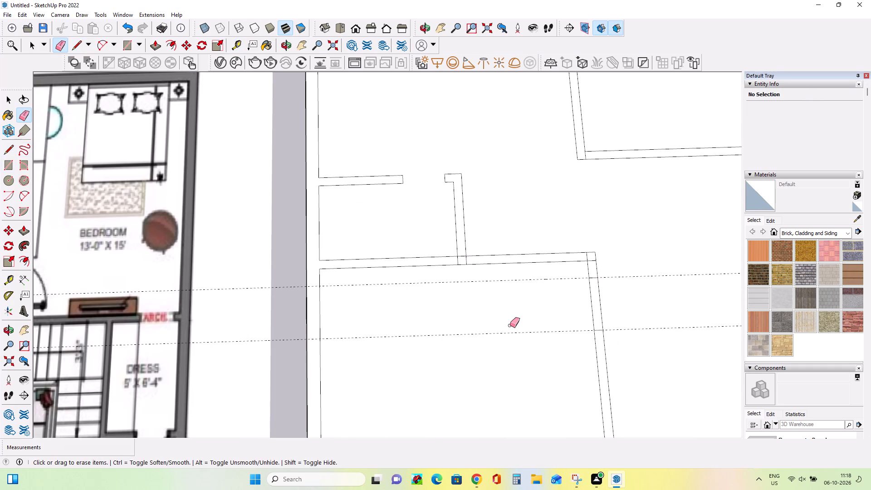
left_click_drag(582, 304, 650, 304)
left_click_drag(575, 305, 620, 306)
left_click_drag(622, 268, 632, 318)
left_click_drag(655, 273, 658, 327)
left_click_drag(665, 298, 665, 350)
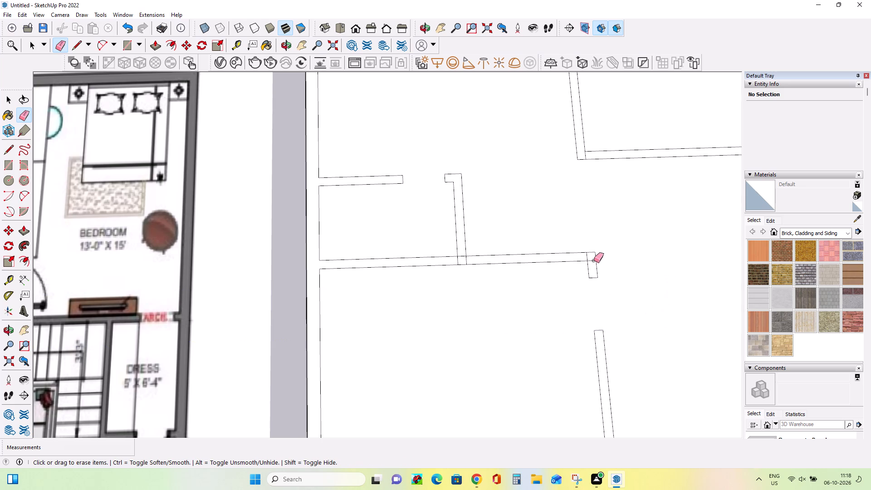
Erase the leftover lines at the drawing room wall's corner beside the opening and where the store partition meets the drawing room wall.
scroll(594, 254, "up", 3)
left_click(592, 264)
left_click(585, 260)
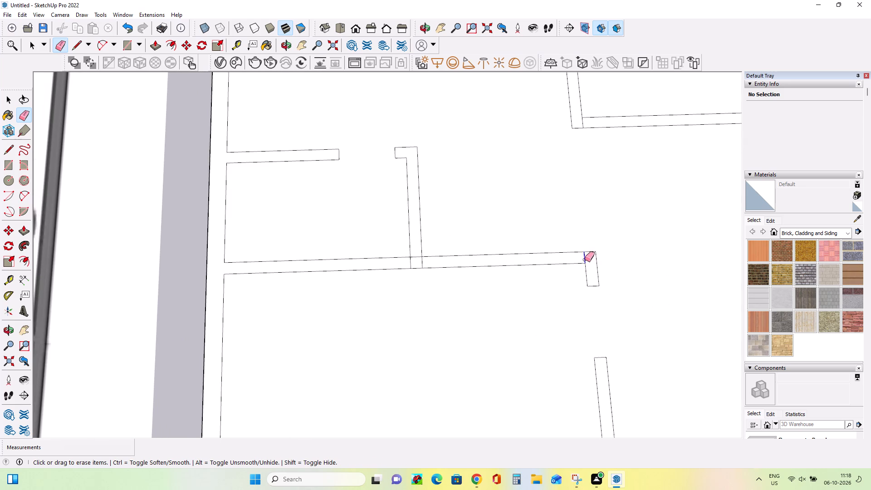
left_click(422, 263)
left_click(409, 260)
left_click(410, 260)
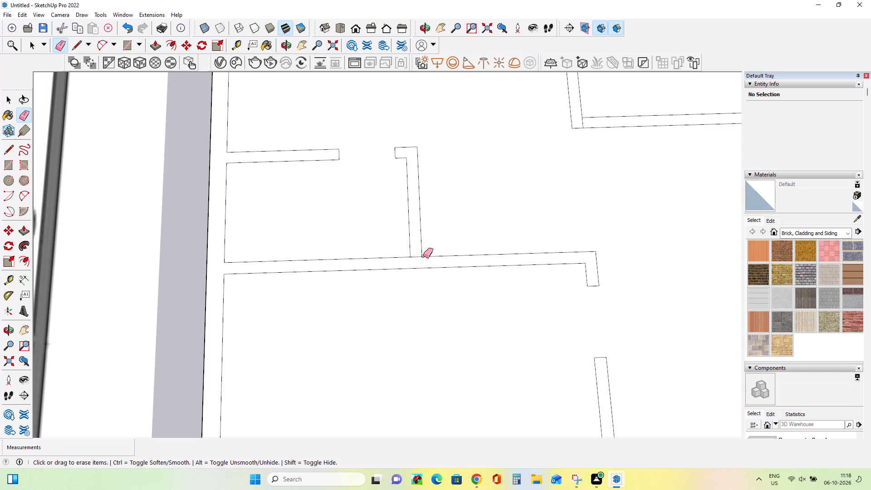
left_click(416, 257)
Compare the modelled ground-floor walls with the floor plan around the courtyard, dining, living and drawing room areas.
scroll(445, 294, "down", 4)
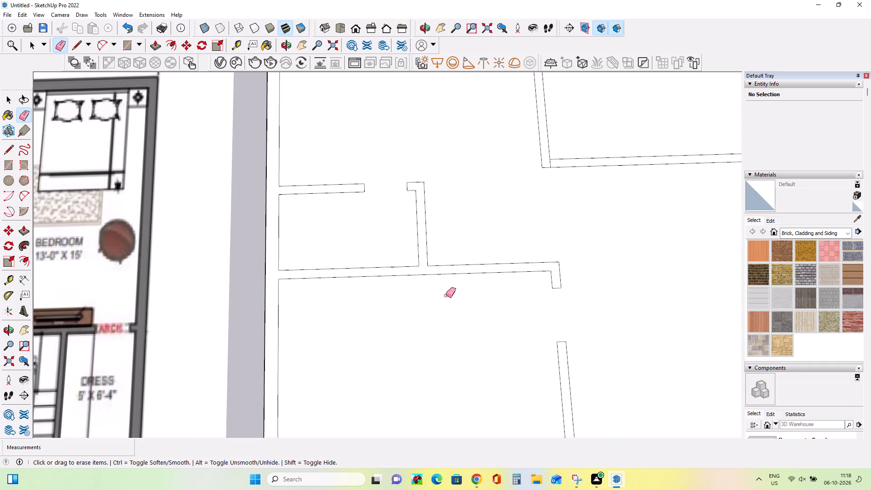
scroll(446, 295, "down", 8)
scroll(463, 371, "down", 9)
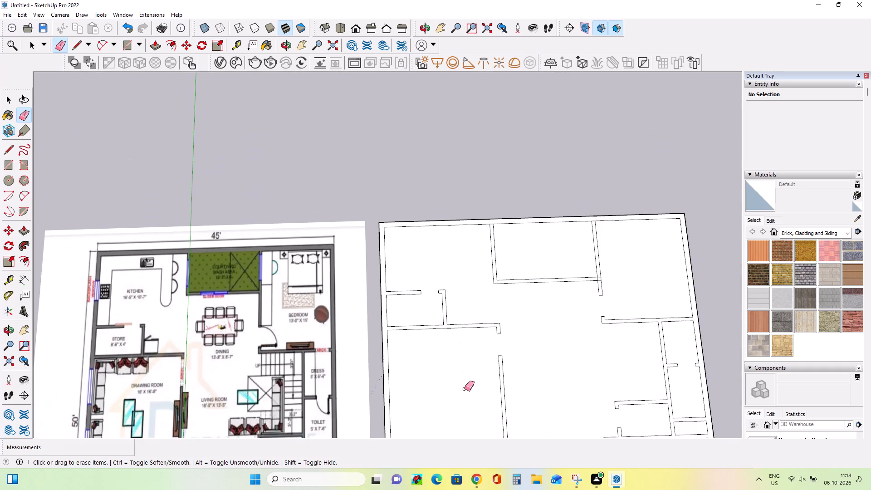
left_click(25, 331)
left_click_drag(455, 319, 446, 280)
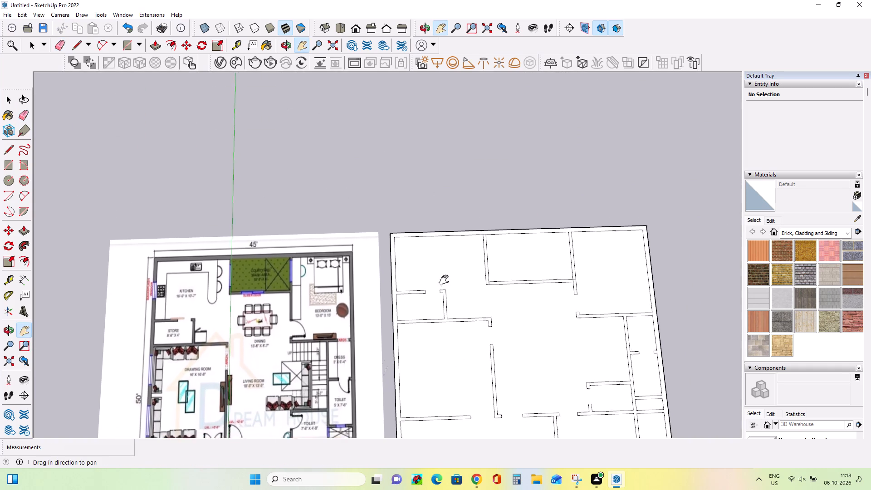
left_click_drag(446, 280, 430, 231)
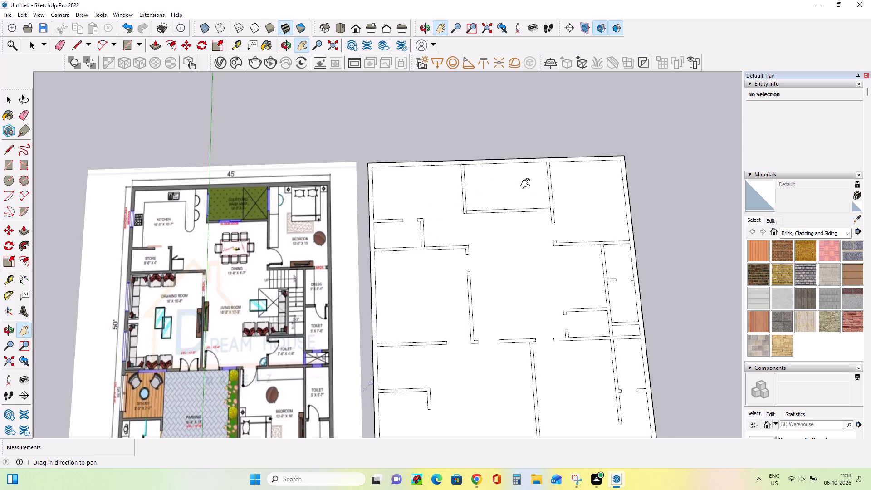
scroll(525, 186, "up", 1)
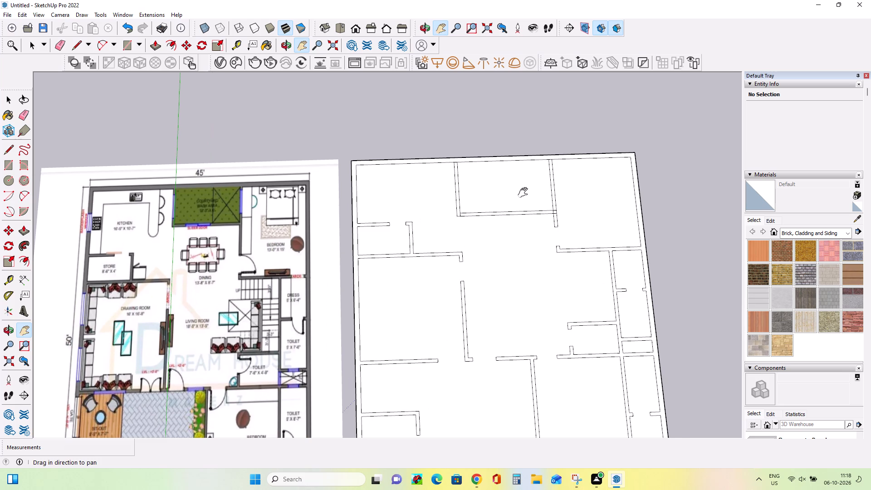
scroll(525, 193, "up", 1)
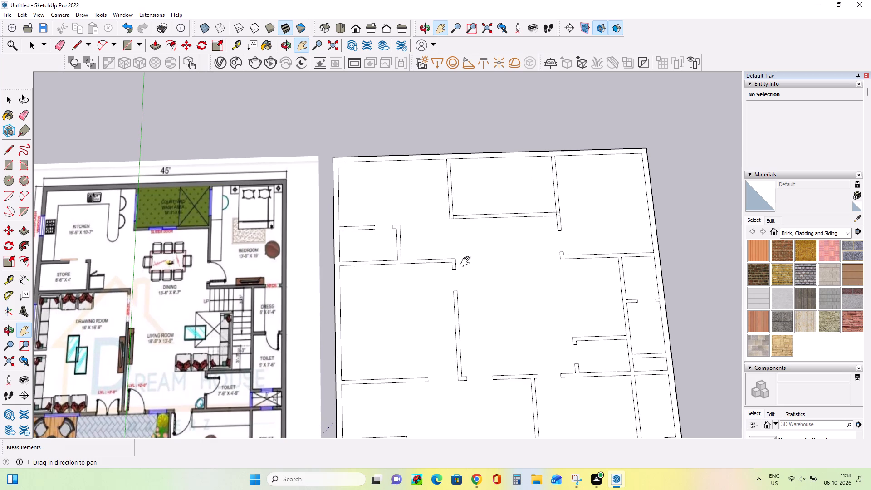
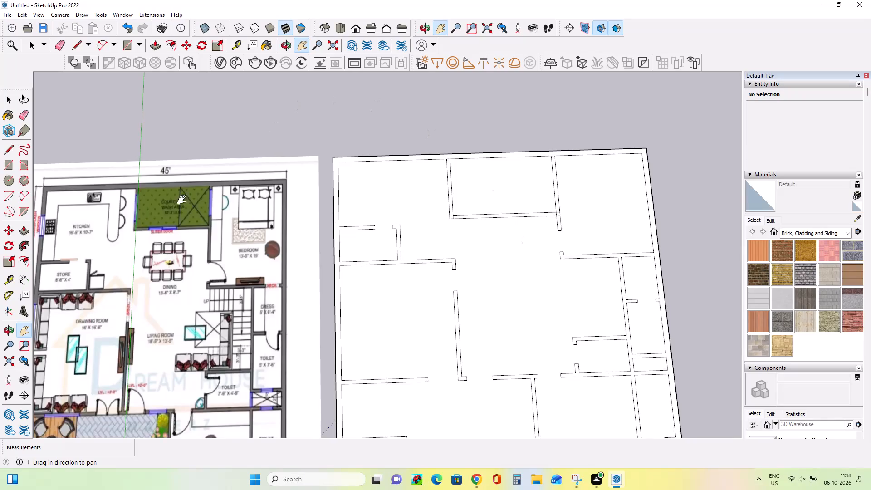
Place a guide 6' from the outer wall's inner face, across the courtyard, to match the plan's courtyard depth.
scroll(164, 214, "up", 8)
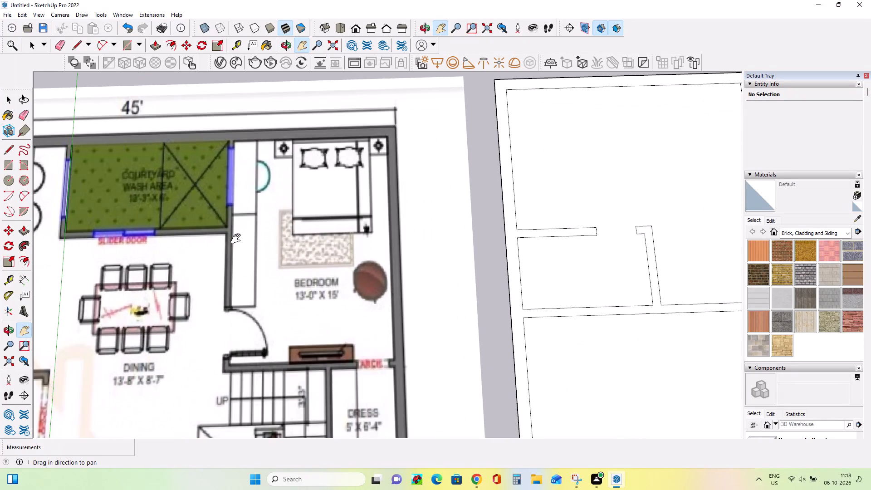
scroll(237, 239, "down", 8)
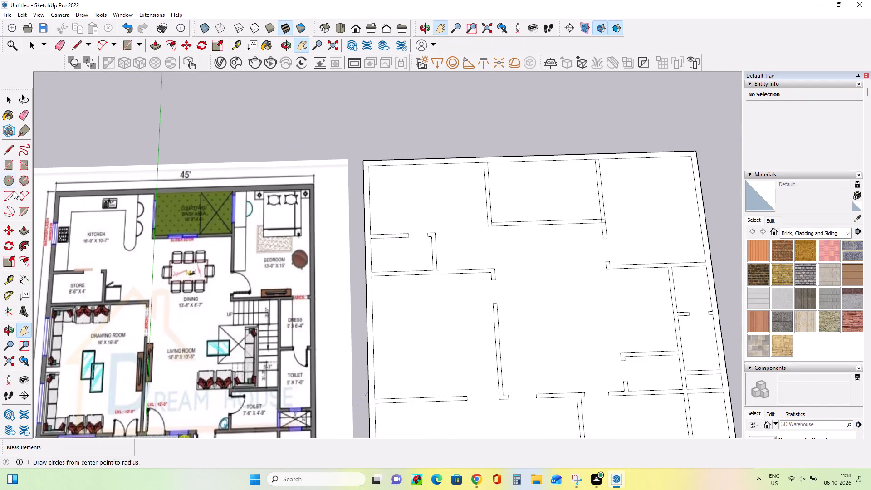
left_click(9, 279)
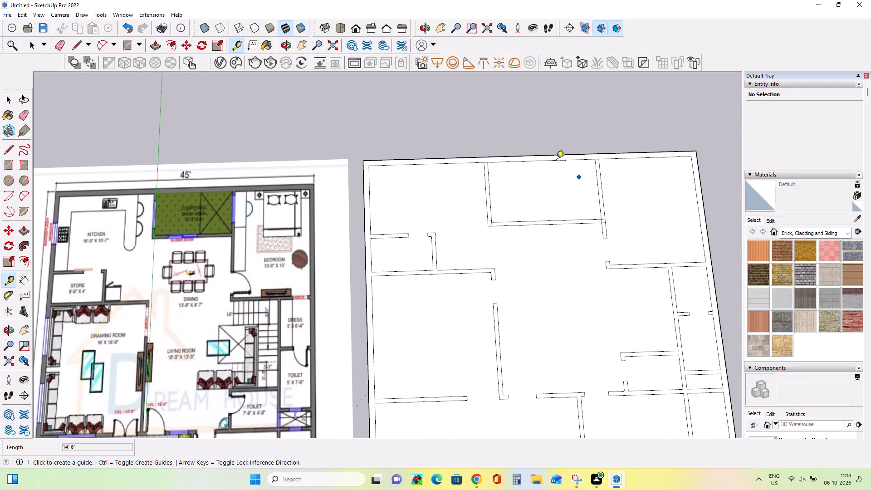
left_click(556, 161)
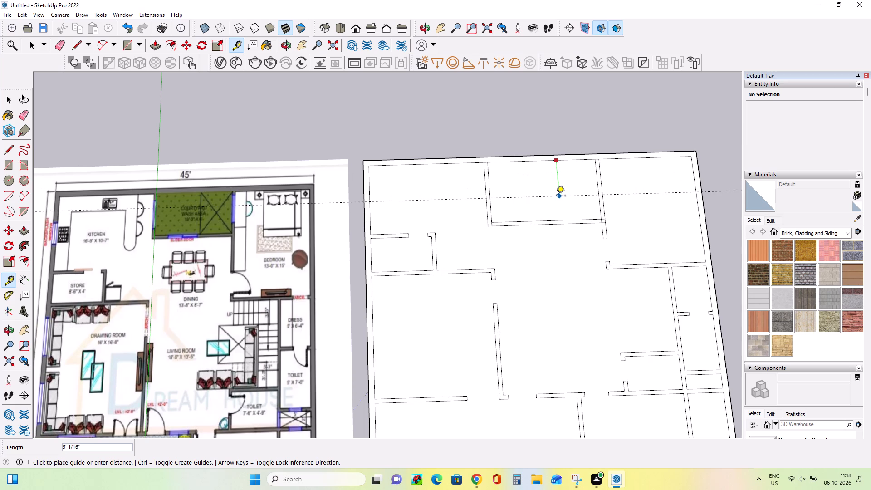
key("6")
key("apostrophe")
key("Return")
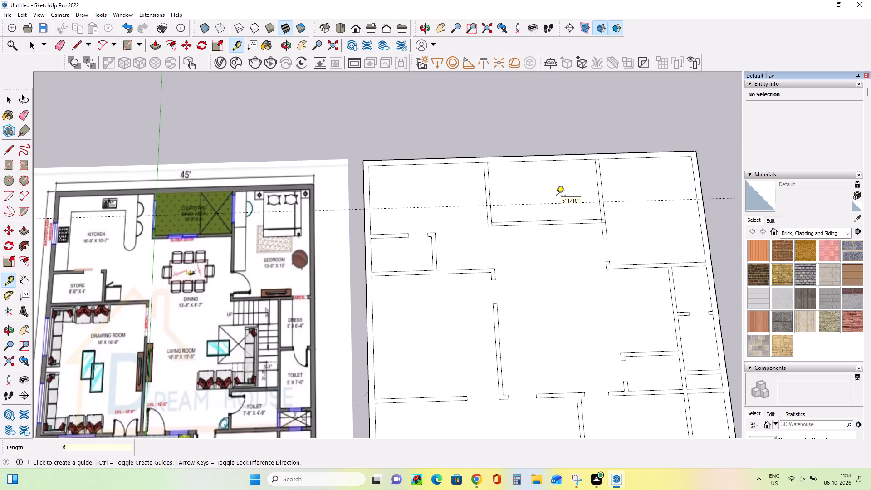
Place a second guide 6" from the first courtyard guide, on the side nearer the outer wall.
scroll(171, 232, "up", 4)
scroll(222, 230, "up", 4)
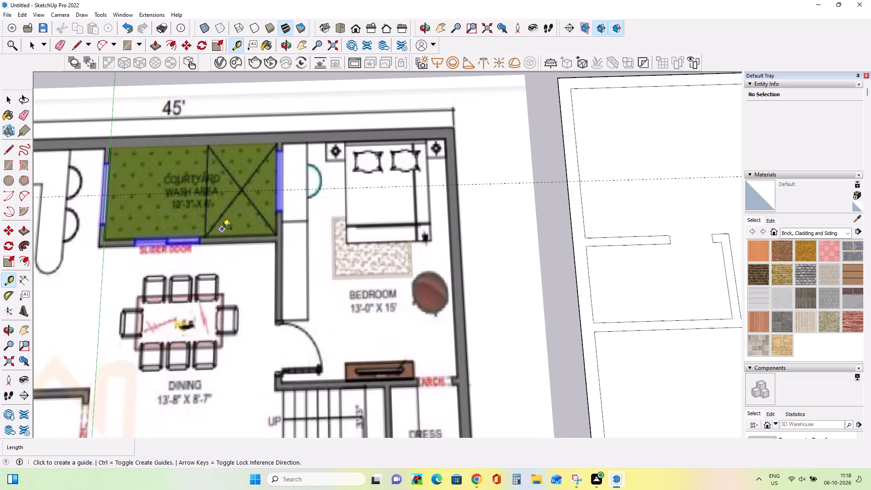
scroll(222, 230, "up", 4)
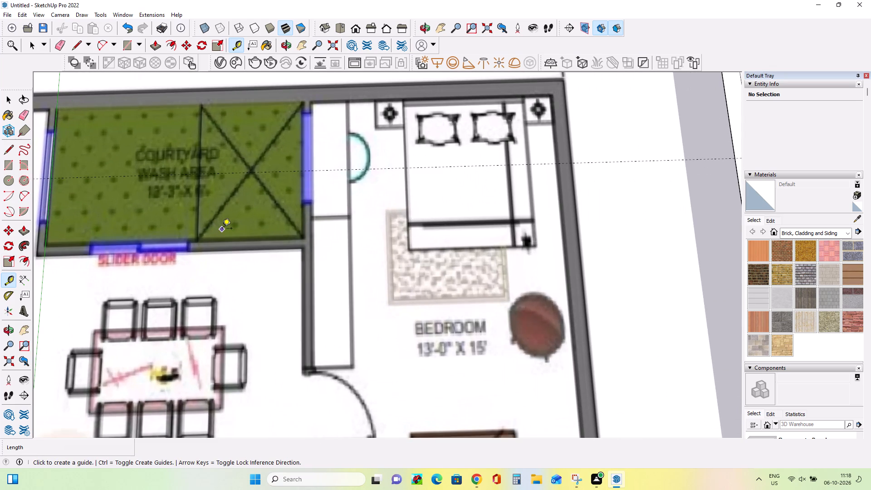
scroll(222, 229, "down", 11)
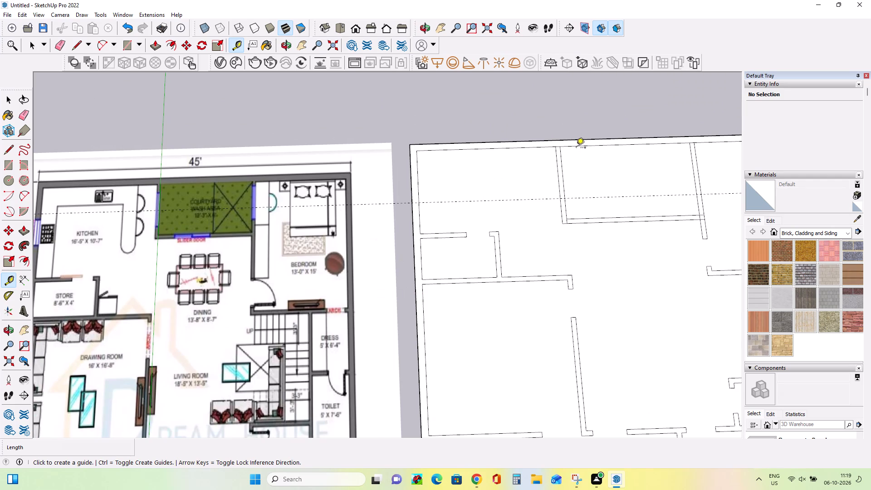
left_click(603, 197)
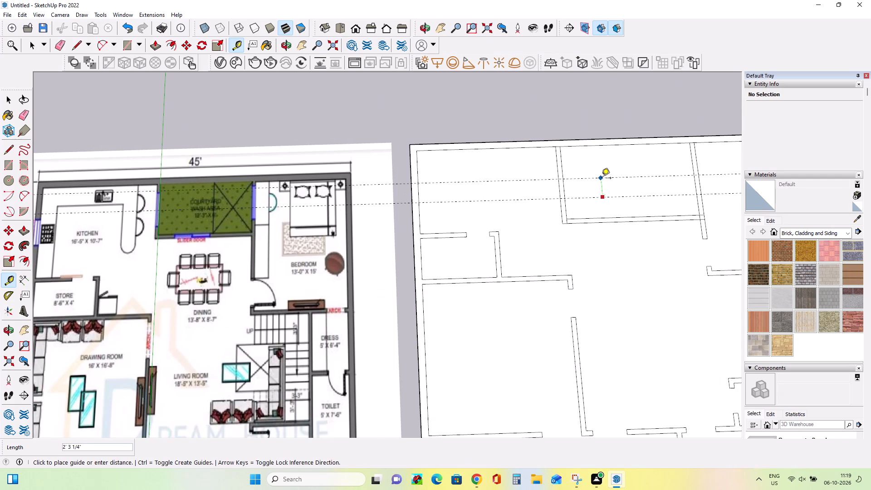
key("6")
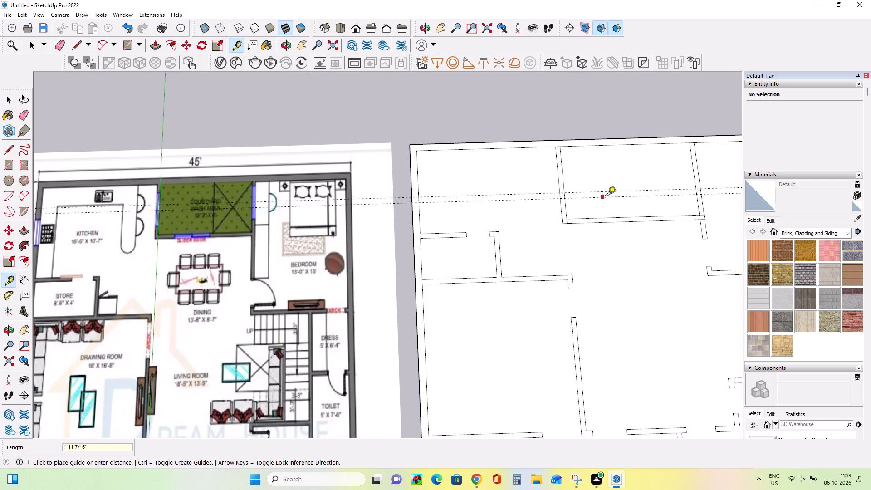
scroll(608, 211, "down", 9)
scroll(608, 189, "up", 1)
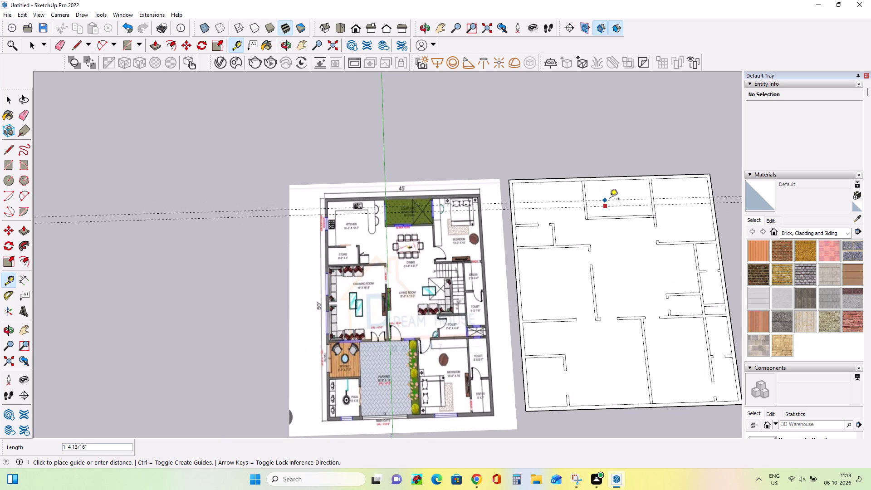
key("6")
key("shift+quotedbl")
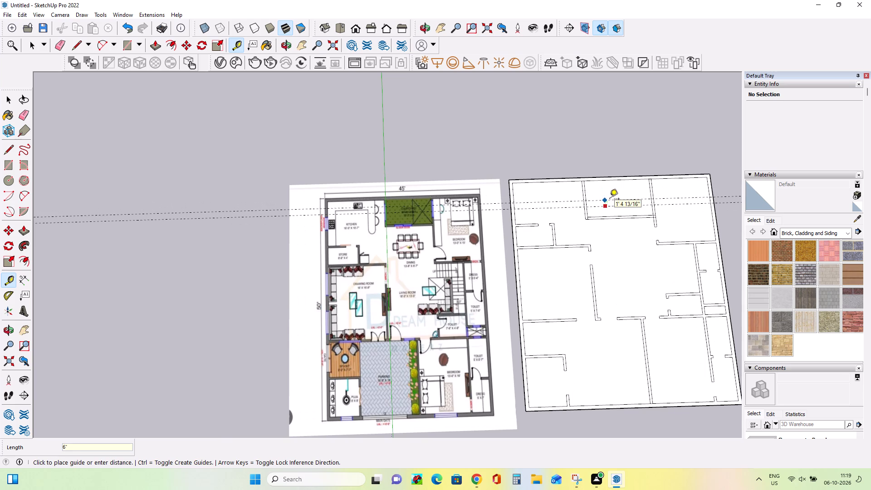
key("Return")
Draw a 6" by about 15' 10" wall rectangle between the two guides, spanning the courtyard and both its side walls.
scroll(624, 220, "up", 6)
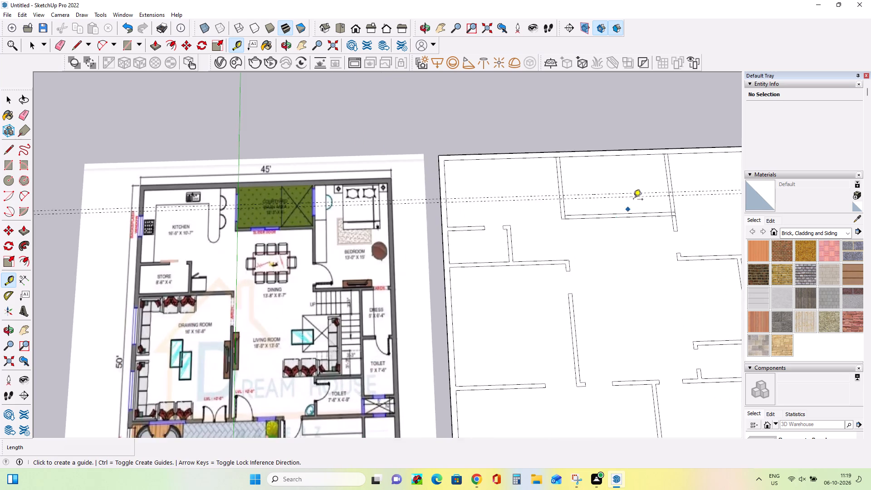
scroll(633, 200, "up", 3)
left_click(12, 161)
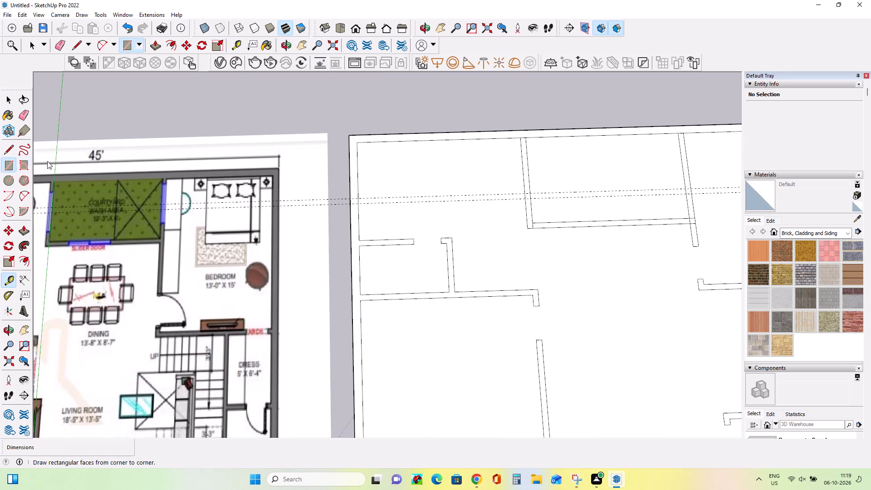
left_click(524, 198)
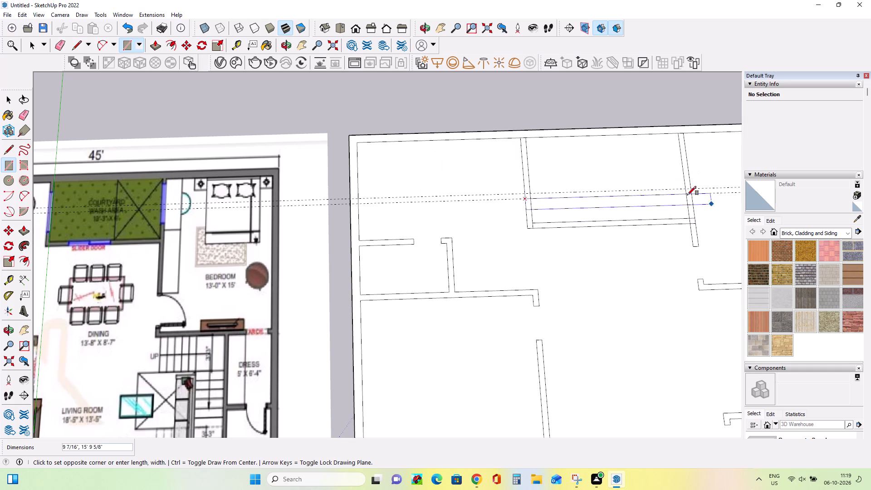
left_click(693, 188)
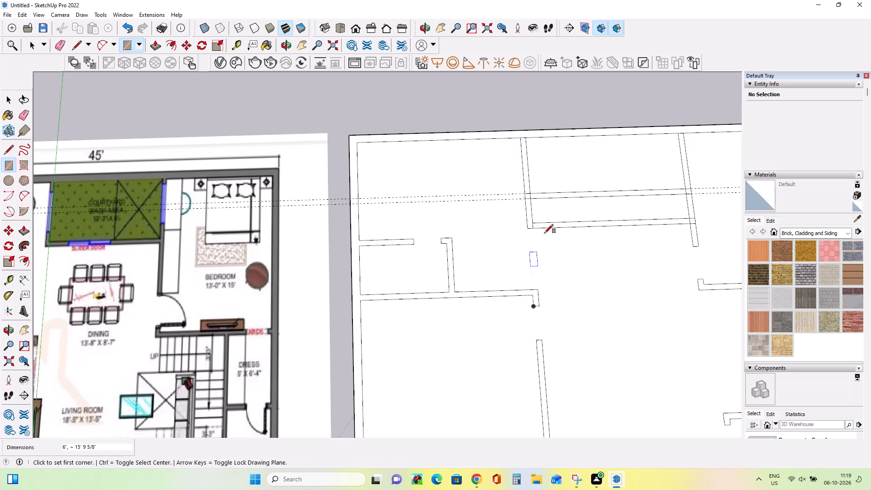
Erase both guides and the old courtyard–dining wall, including the kitchen-side wall's extra length and the leftover lines across the bedroom wall.
scroll(538, 218, "up", 1)
scroll(538, 218, "down", 4)
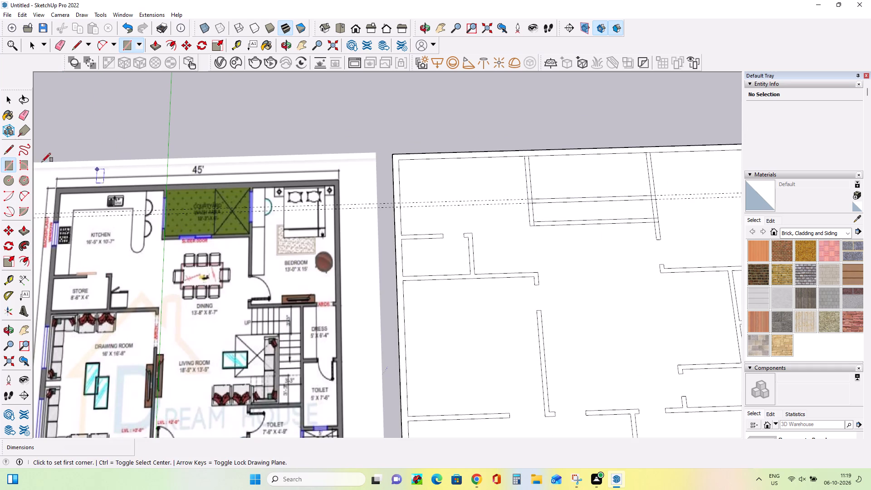
left_click(22, 112)
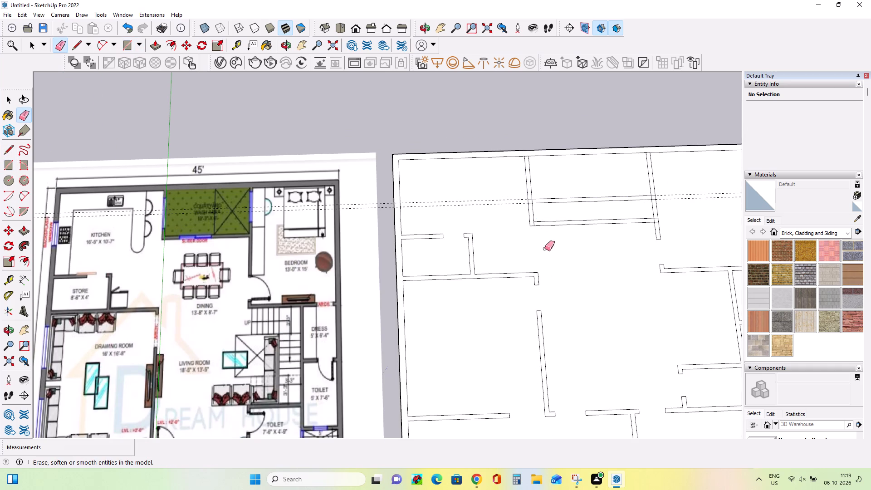
scroll(534, 216, "up", 4)
left_click_drag(514, 187, 516, 217)
left_click_drag(523, 209, 559, 216)
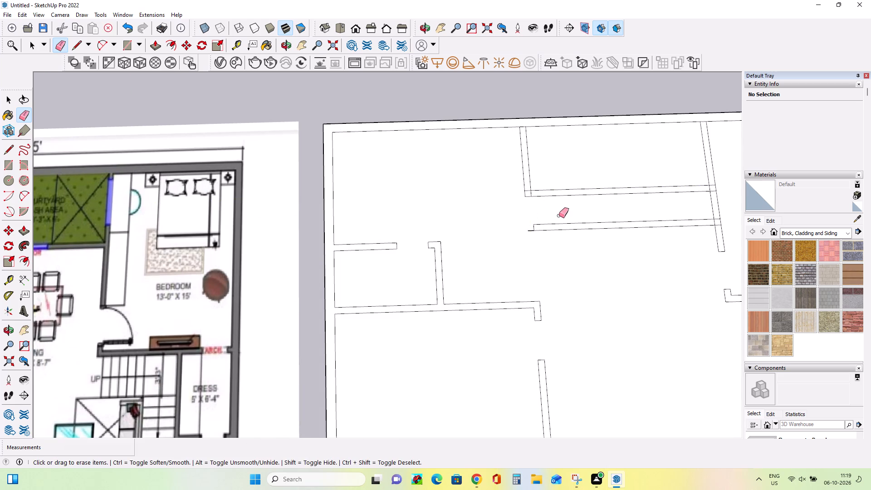
left_click_drag(536, 219, 543, 249)
left_click_drag(541, 225, 532, 243)
left_click_drag(534, 221, 534, 239)
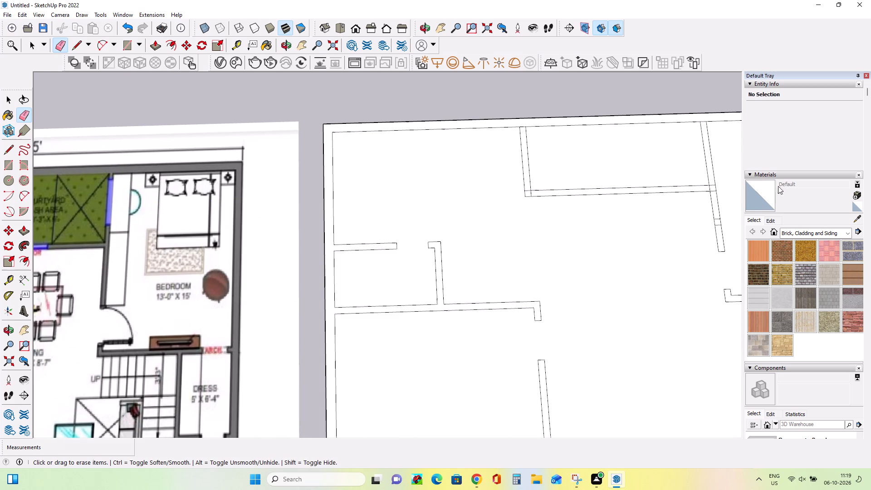
scroll(710, 216, "down", 6)
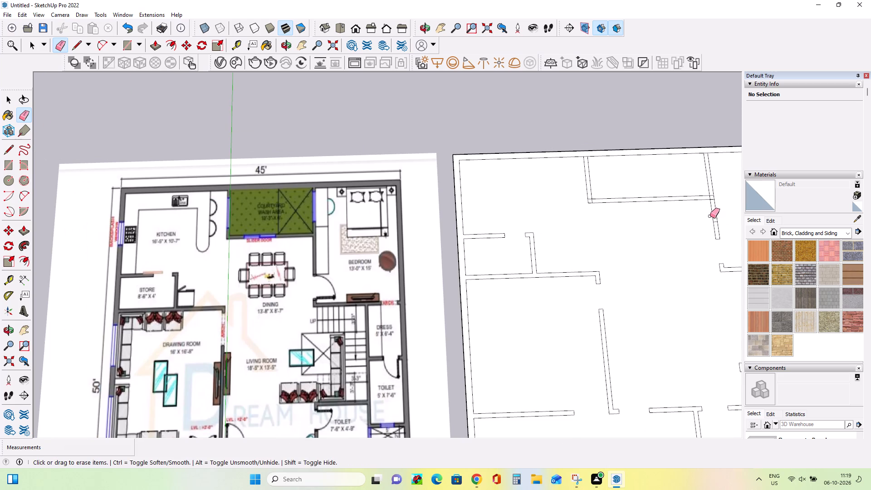
scroll(716, 234, "up", 8)
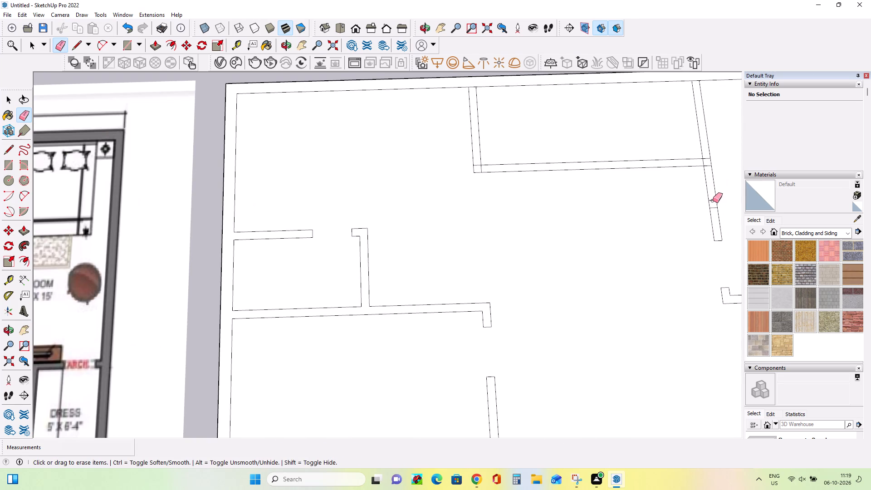
left_click_drag(713, 198, 714, 210)
scroll(623, 224, "down", 7)
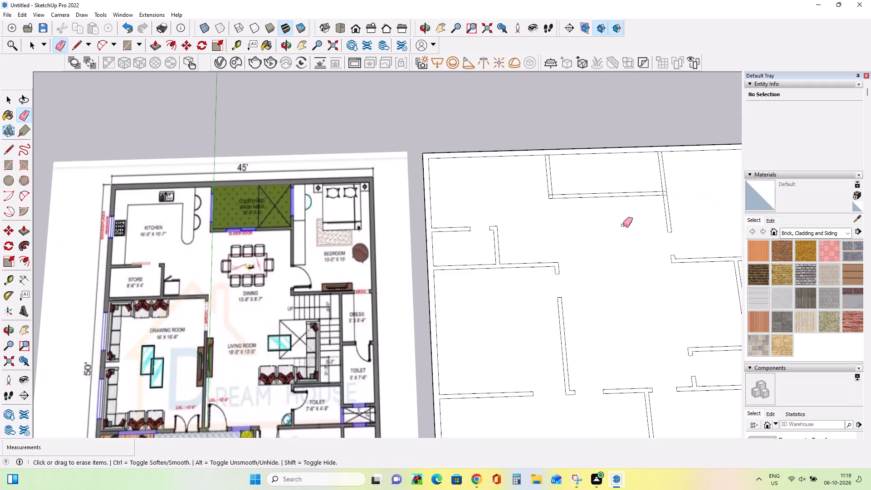
Erase the leftover lines where the new courtyard wall meets the bedroom wall and where the courtyard's side walls meet the outer wall.
scroll(623, 225, "down", 5)
scroll(659, 201, "up", 3)
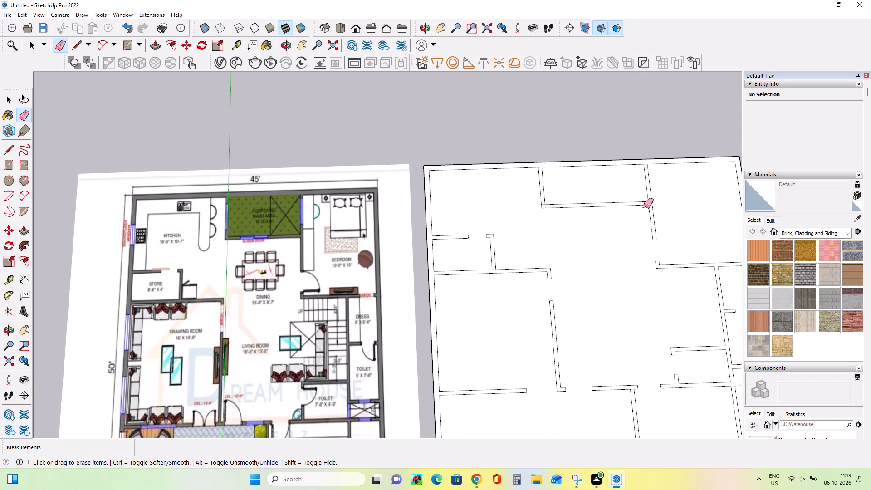
scroll(644, 206, "up", 3)
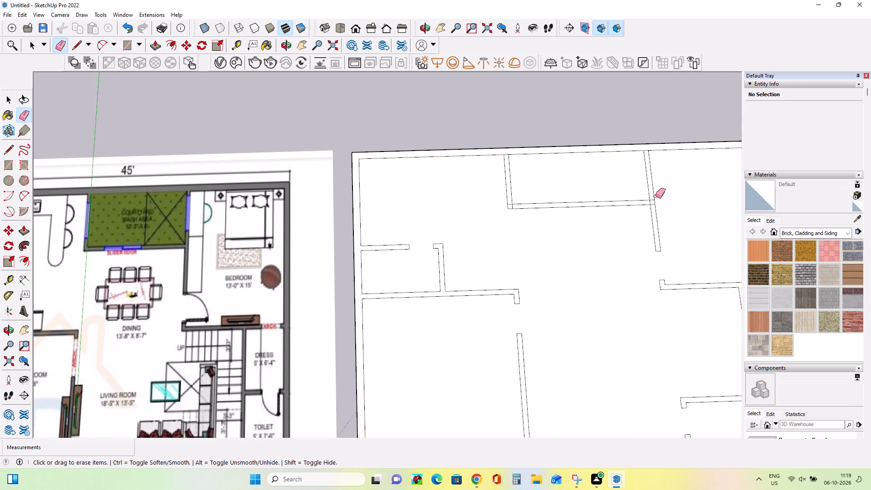
scroll(653, 200, "up", 4)
left_click_drag(652, 199, 652, 211)
left_click(646, 202)
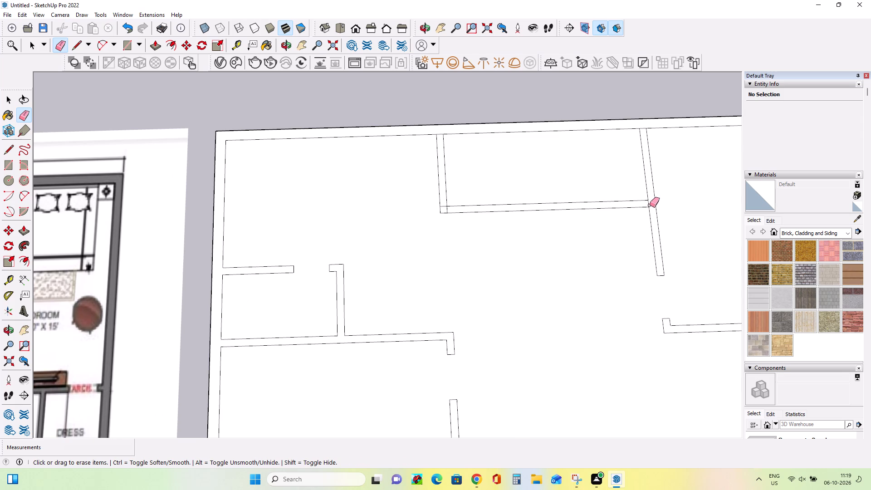
left_click(648, 201)
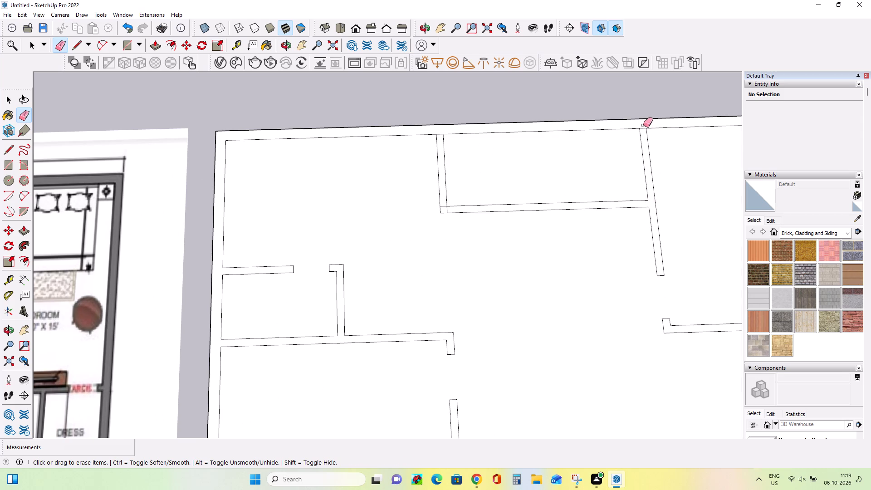
left_click(643, 129)
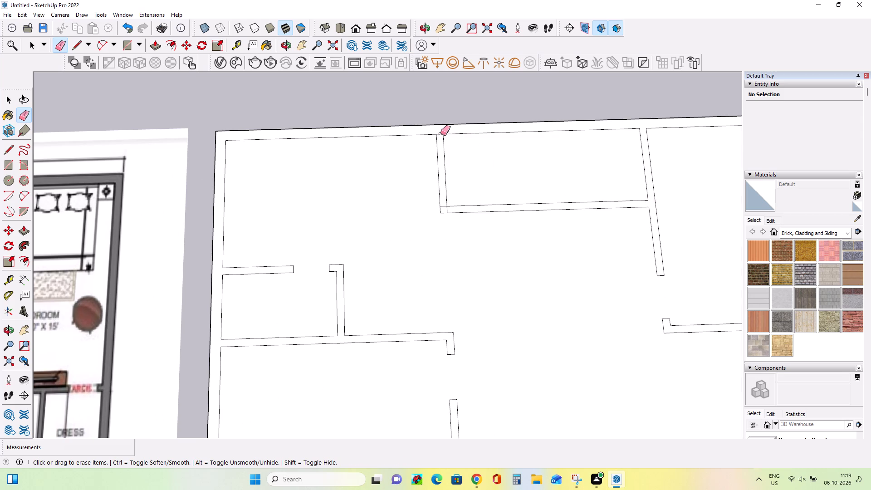
left_click(440, 134)
scroll(568, 223, "down", 8)
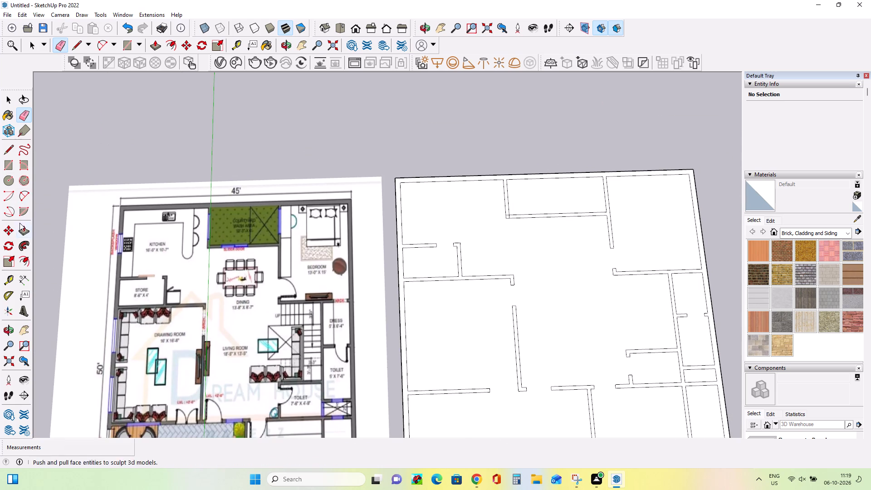
Place guides for the courtyard slider door opening, one about 3' 6" from the kitchen-side courtyard wall and another 6' beyond it.
left_click(7, 274)
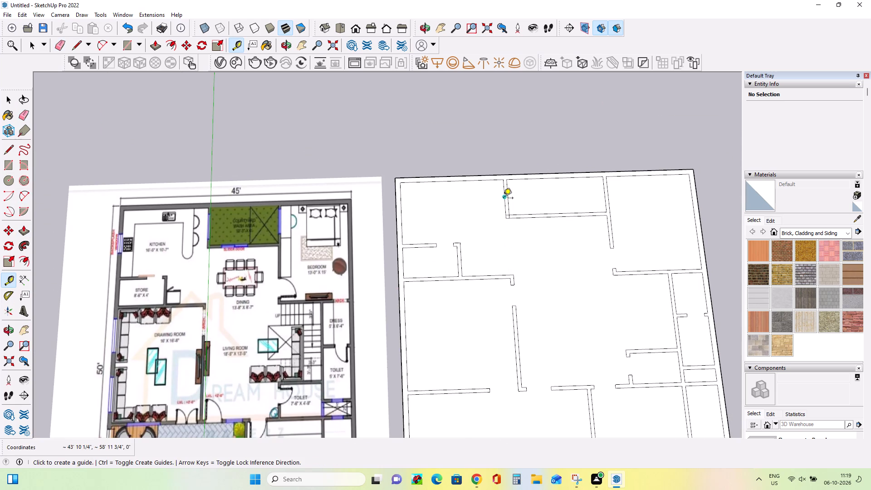
left_click(508, 200)
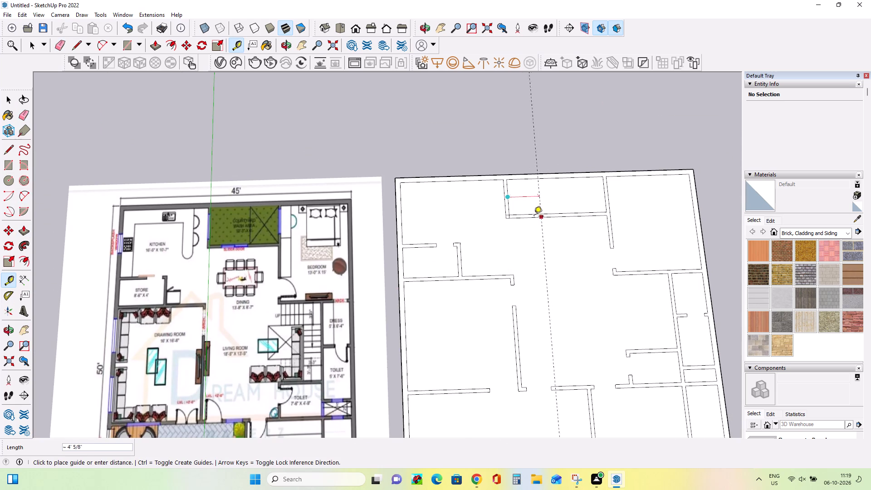
left_click(533, 218)
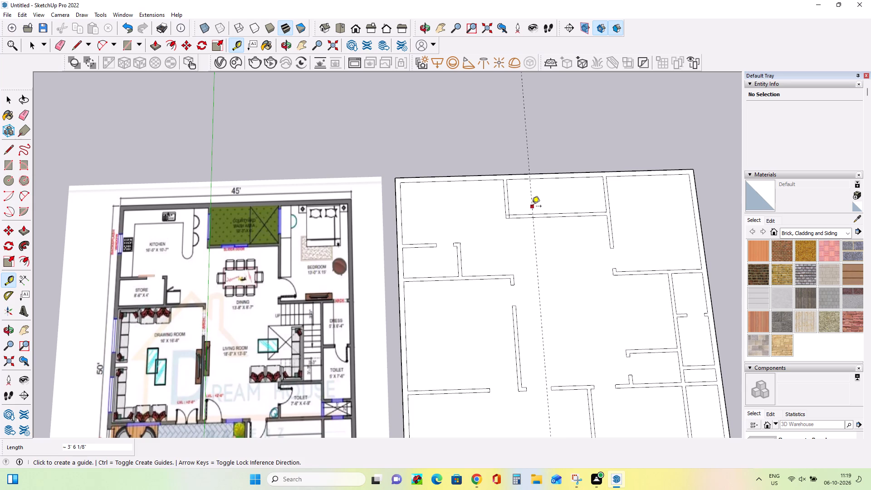
left_click(532, 207)
type("6'")
key("Return")
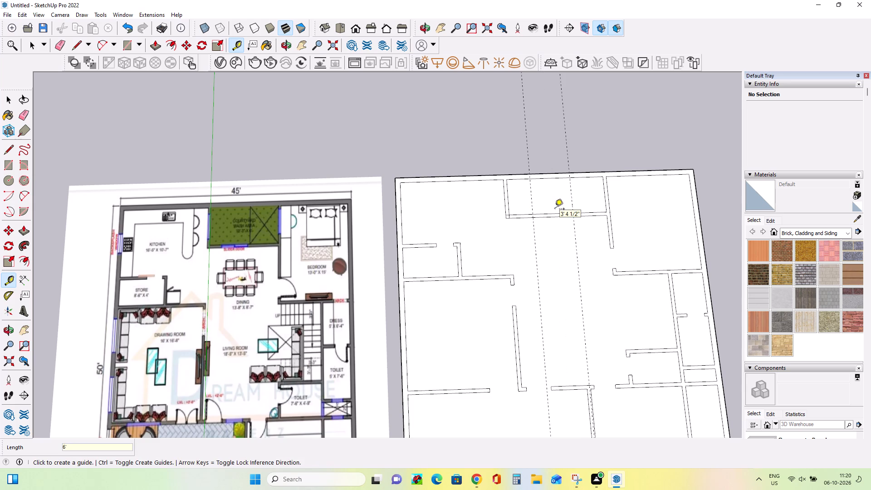
Draw two short lines across the courtyard–dining wall at the guides, marking the ends of the 6' slider door opening.
scroll(584, 238, "up", 4)
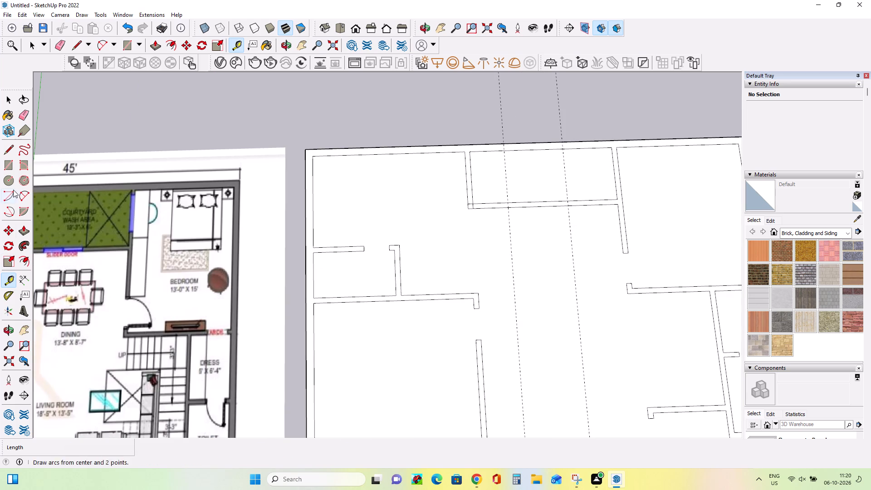
left_click(11, 149)
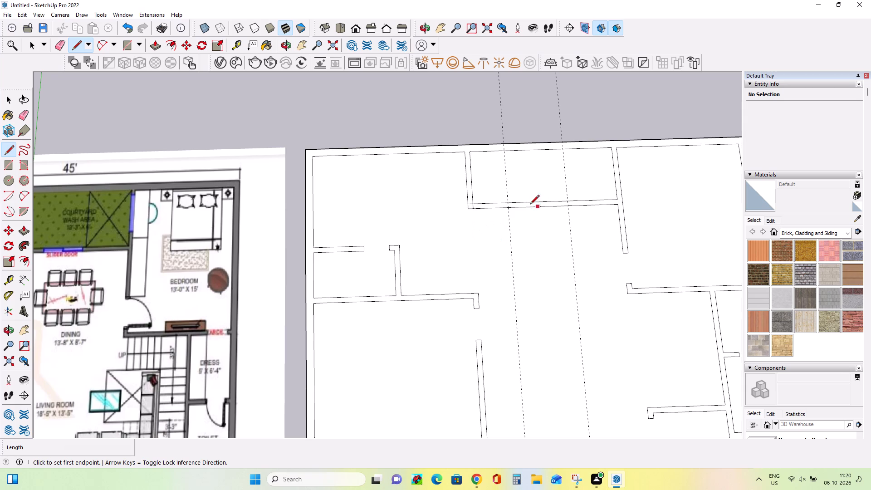
left_click(509, 207)
left_click(509, 203)
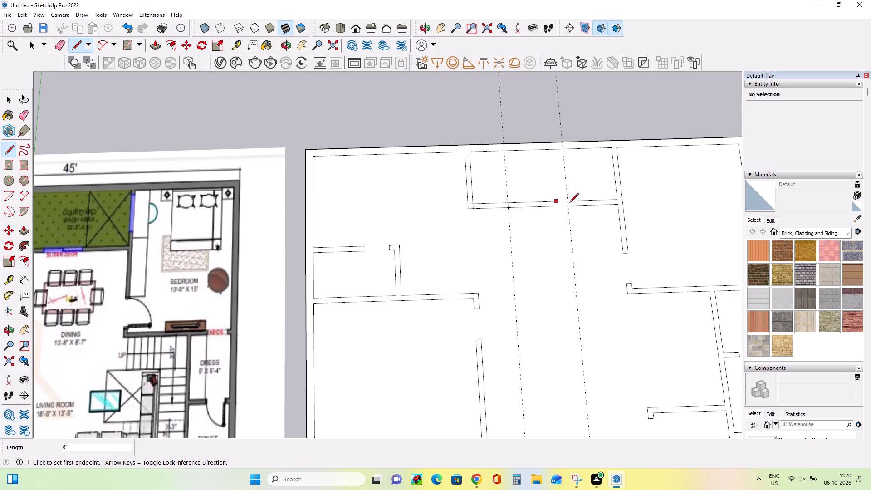
left_click(567, 209)
left_click(568, 203)
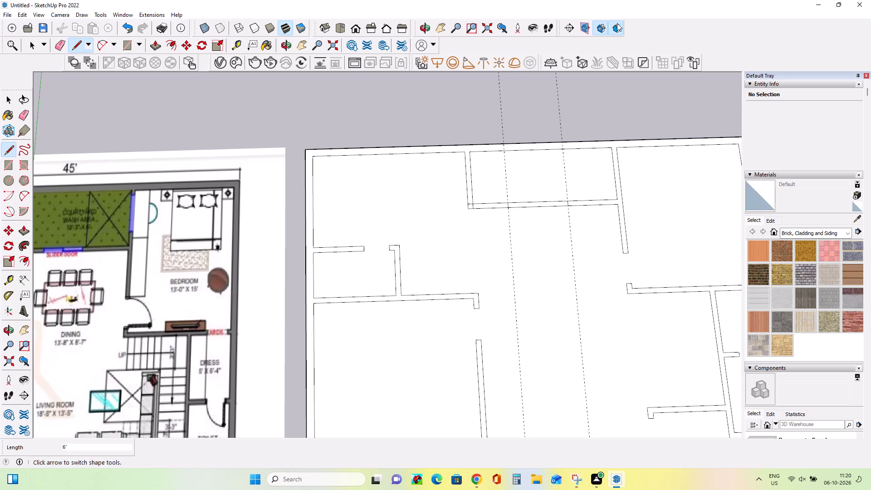
Erase the courtyard–dining wall lines between the two end lines to open the slider doorway, and erase both guides.
left_click(18, 112)
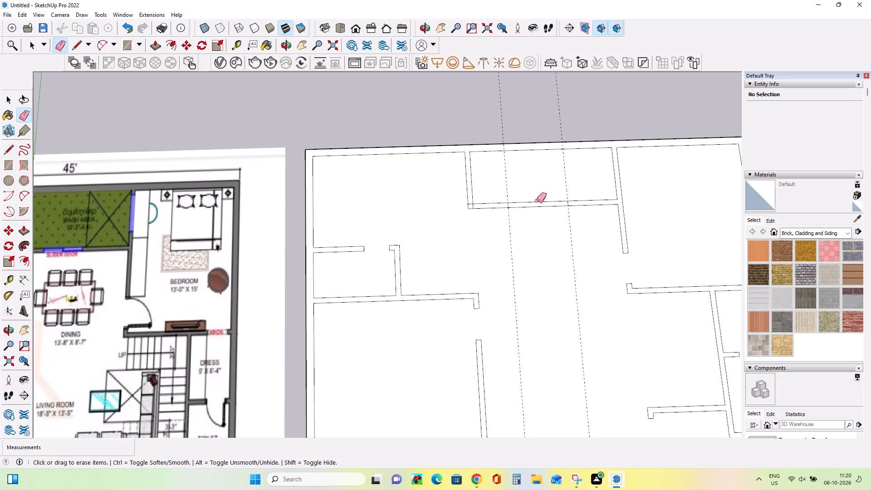
left_click_drag(536, 201, 536, 235)
left_click_drag(499, 178, 532, 179)
left_click_drag(500, 177, 524, 181)
left_click_drag(558, 177, 574, 183)
Erase the leftover lines at the corner where the courtyard–dining wall meets the kitchen-side courtyard wall.
scroll(474, 205, "up", 3)
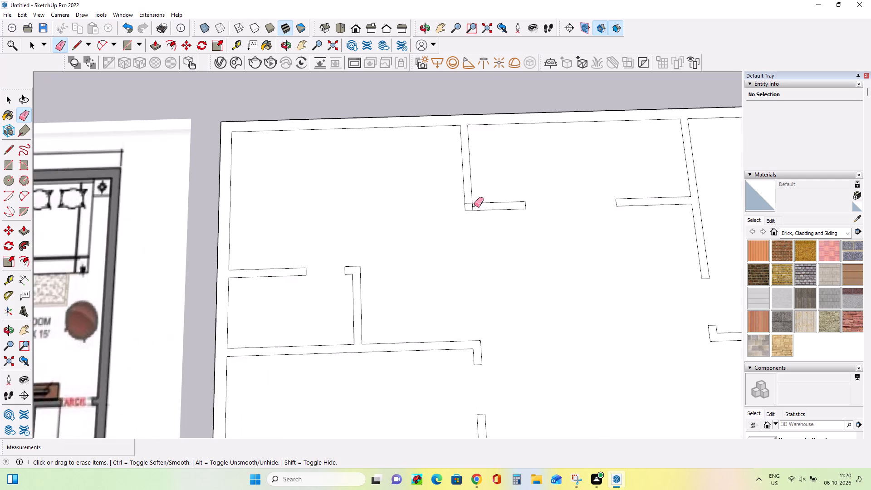
scroll(474, 205, "up", 5)
left_click(471, 209)
left_click(466, 201)
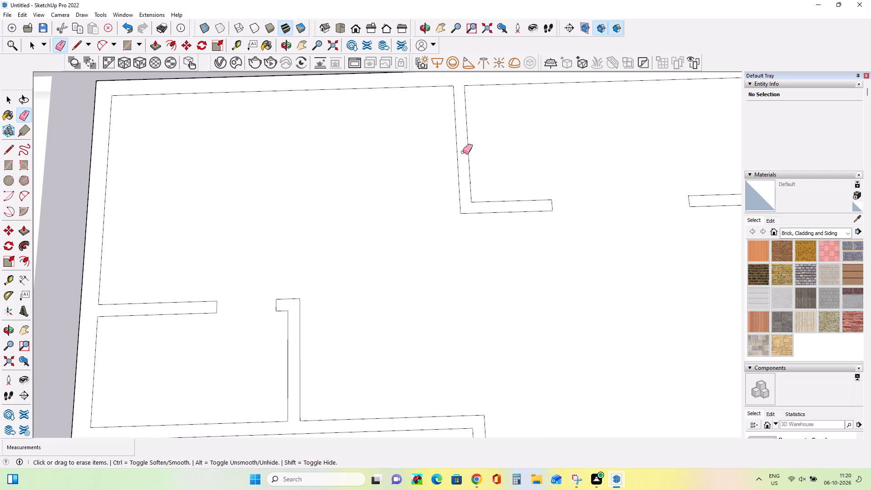
Examine the whole wall layout alongside the reference floor plan, comparing rooms and openings.
scroll(468, 175, "down", 10)
scroll(595, 262, "down", 7)
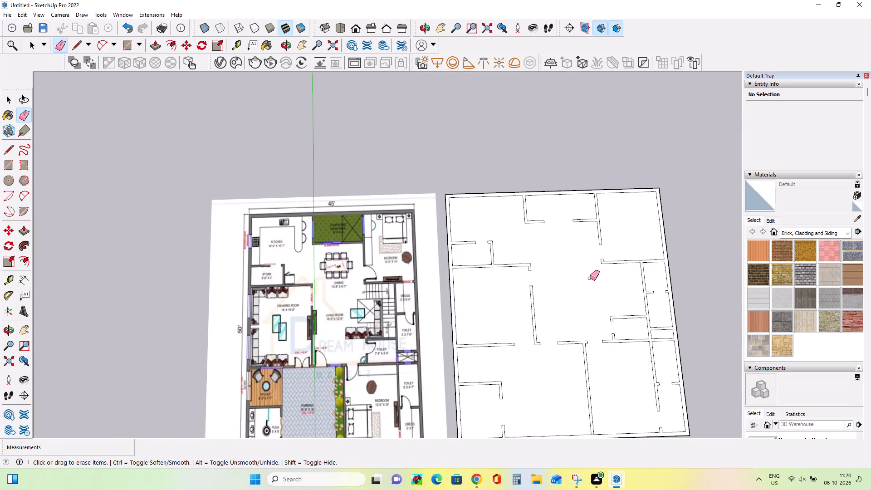
scroll(589, 279, "down", 4)
scroll(618, 420, "up", 5)
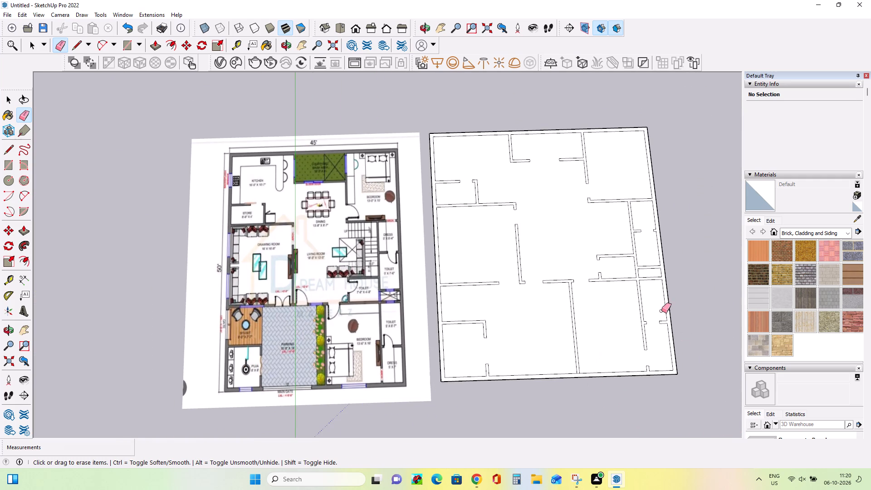
scroll(661, 311, "up", 4)
scroll(649, 289, "down", 9)
scroll(561, 183, "up", 4)
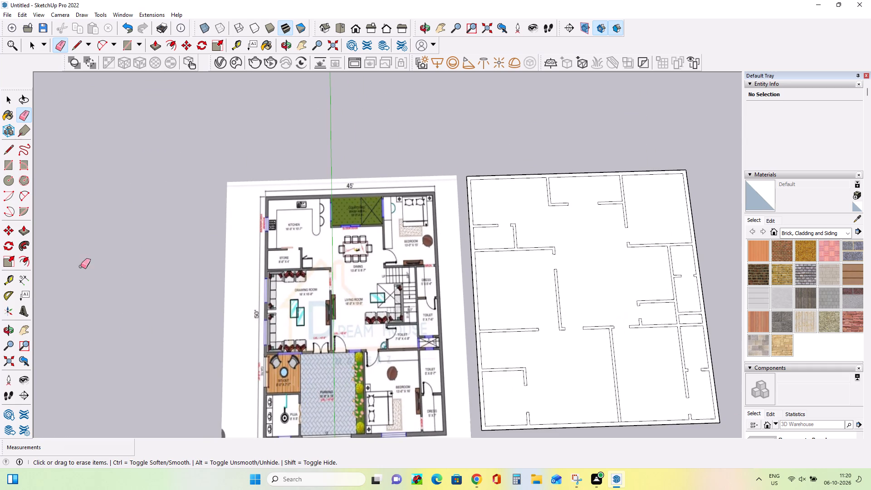
left_click(20, 331)
left_click_drag(337, 321, 301, 279)
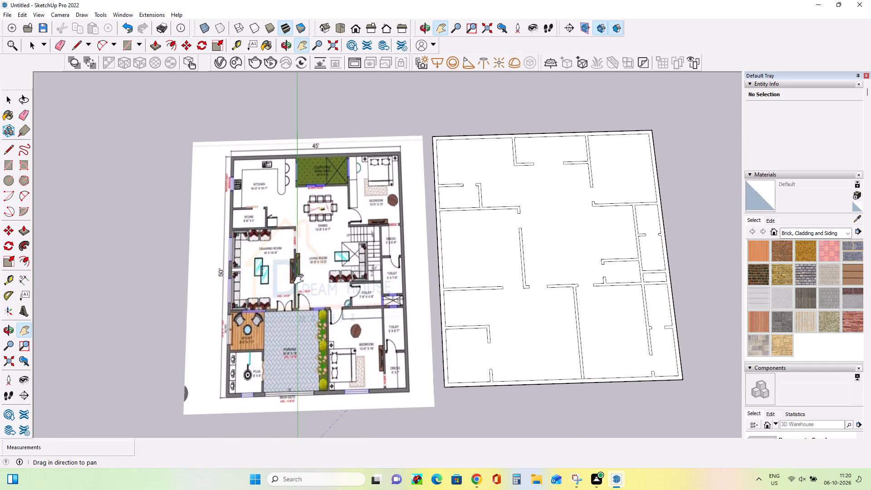
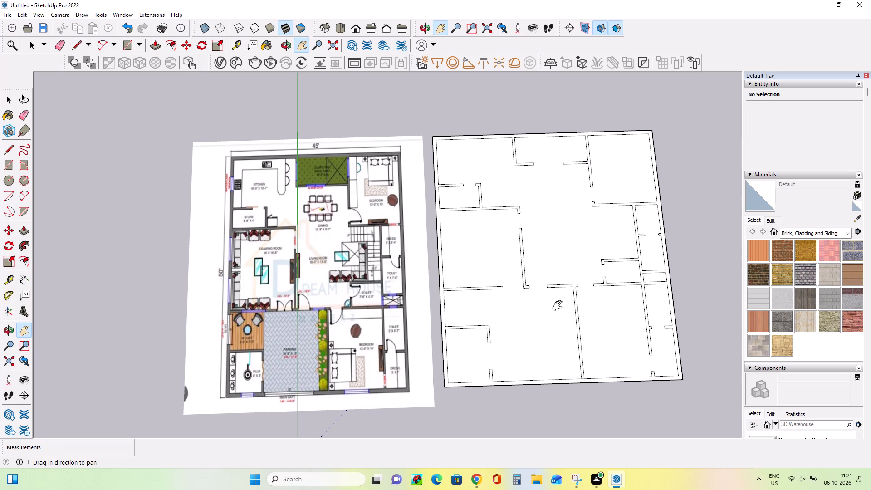
Draw a 6' 11" line across the sit-out's open side, from the puja room wall corner to the drawing room wall.
left_click(7, 150)
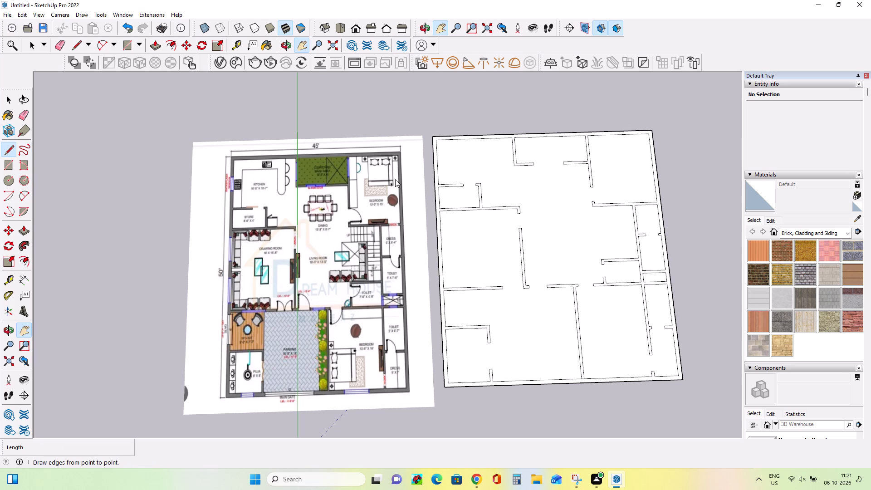
left_click(489, 327)
left_click(485, 290)
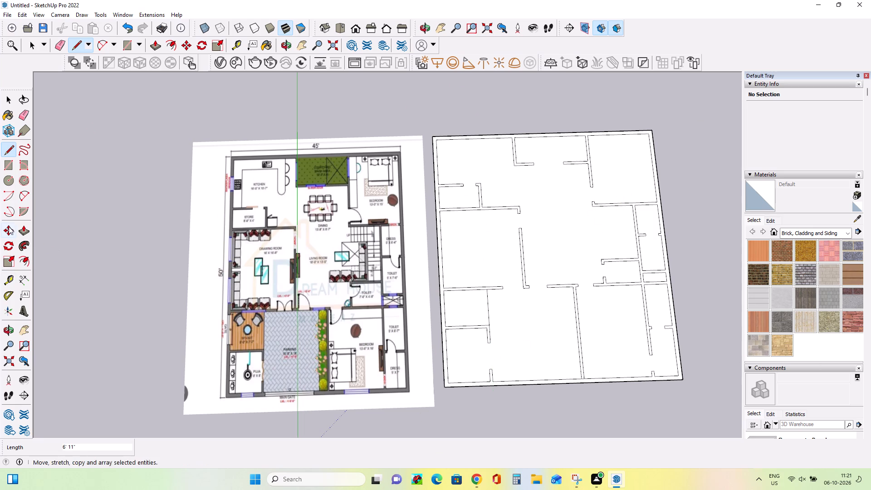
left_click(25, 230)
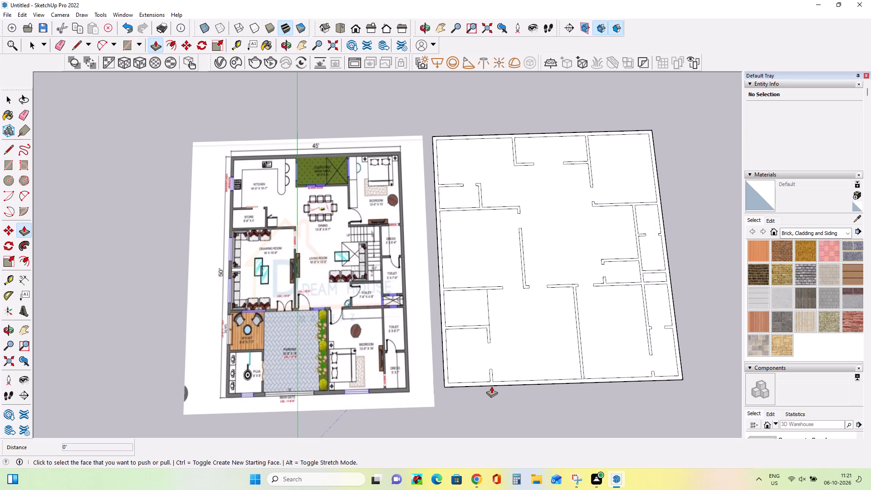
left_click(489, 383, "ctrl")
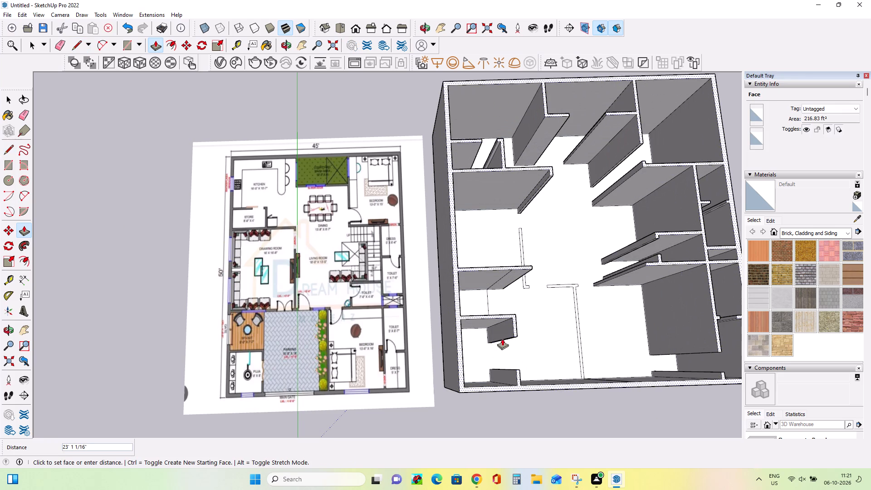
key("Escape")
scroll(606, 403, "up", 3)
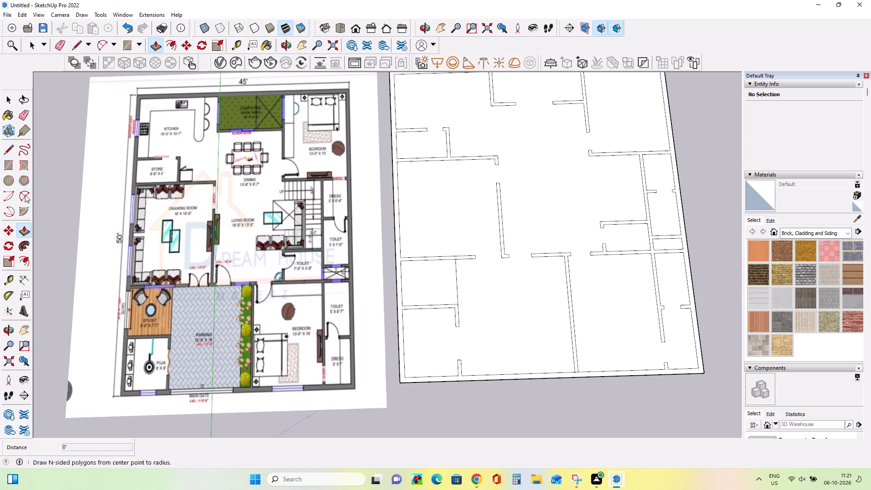
Erase the short leftover line where the parking–bedroom wall meets the front outer wall.
left_click(20, 118)
scroll(576, 368, "up", 4)
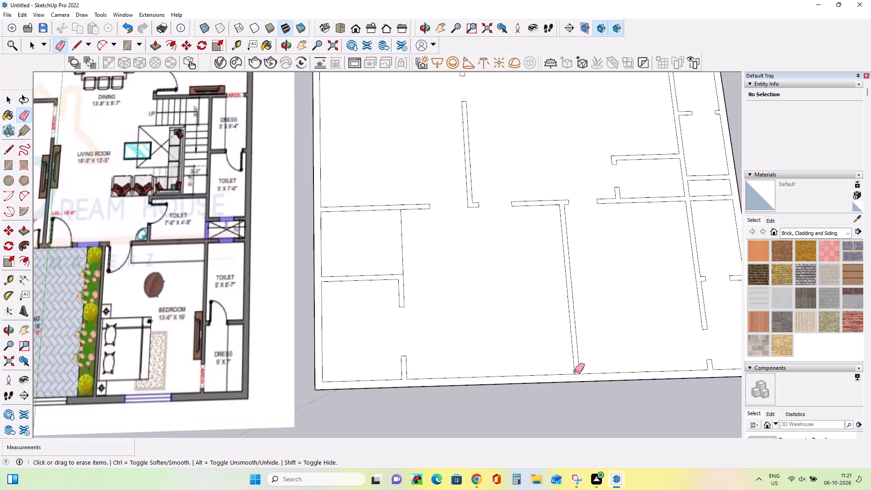
scroll(575, 371, "up", 2)
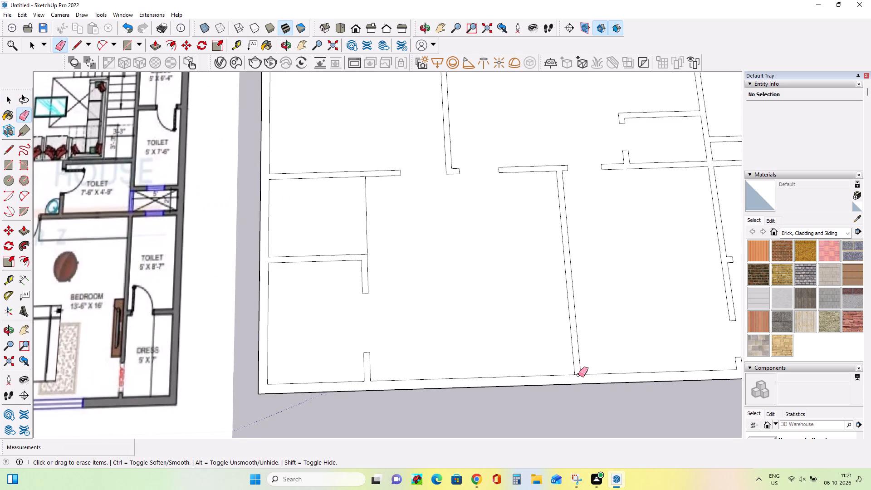
left_click(578, 373)
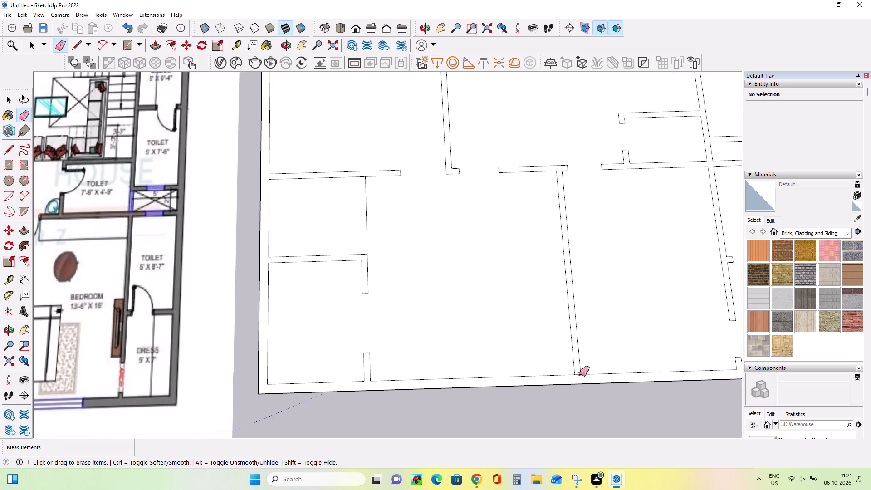
left_click(580, 374)
key("ctrl+z")
scroll(579, 378, "up", 1)
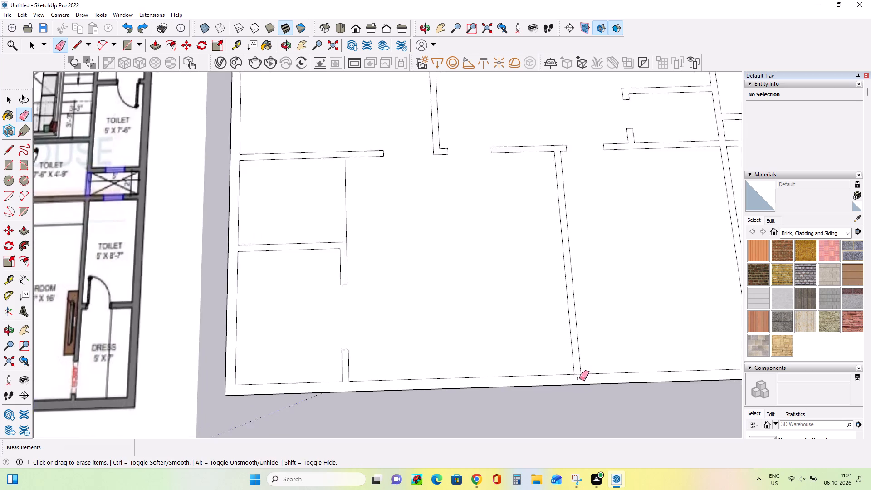
scroll(579, 378, "up", 7)
left_click(575, 370)
scroll(577, 372, "down", 4)
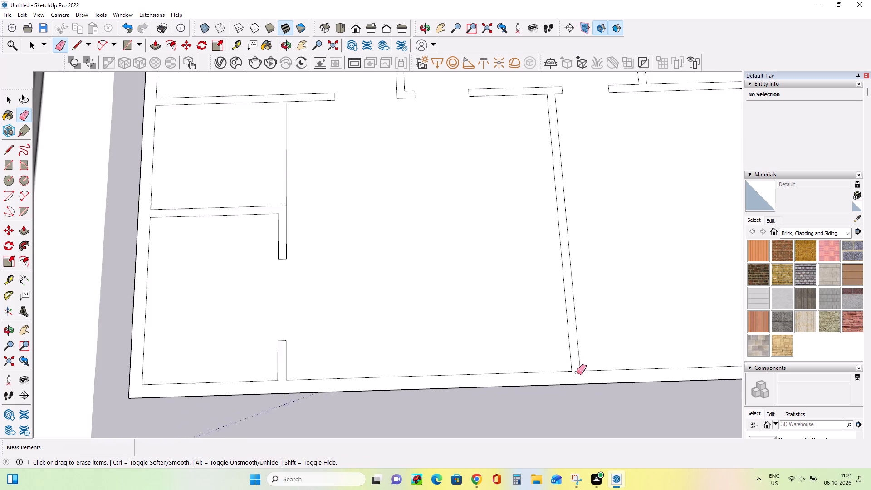
scroll(577, 372, "down", 10)
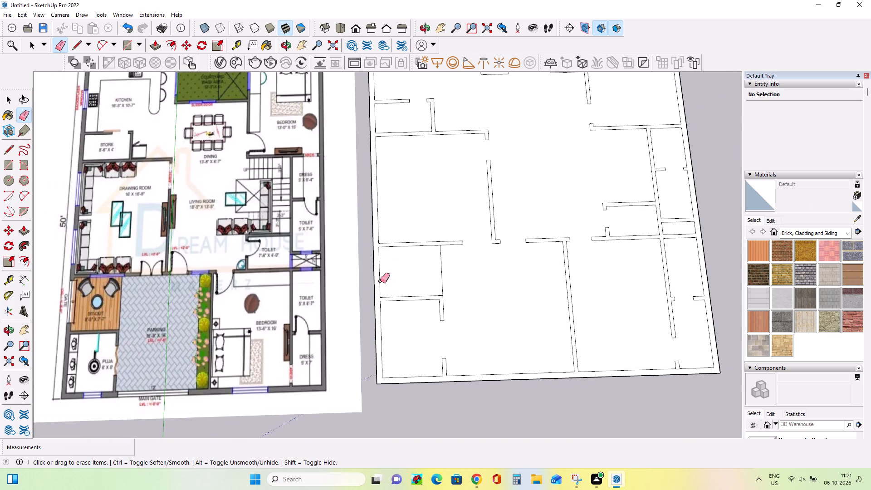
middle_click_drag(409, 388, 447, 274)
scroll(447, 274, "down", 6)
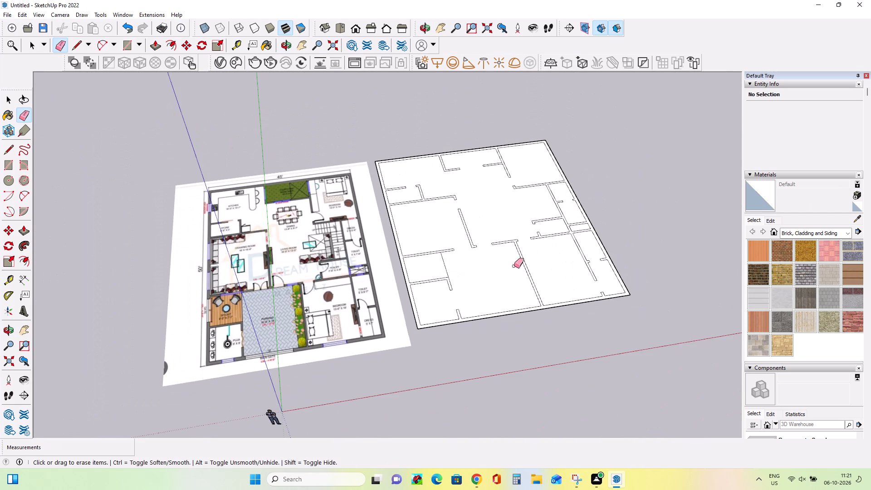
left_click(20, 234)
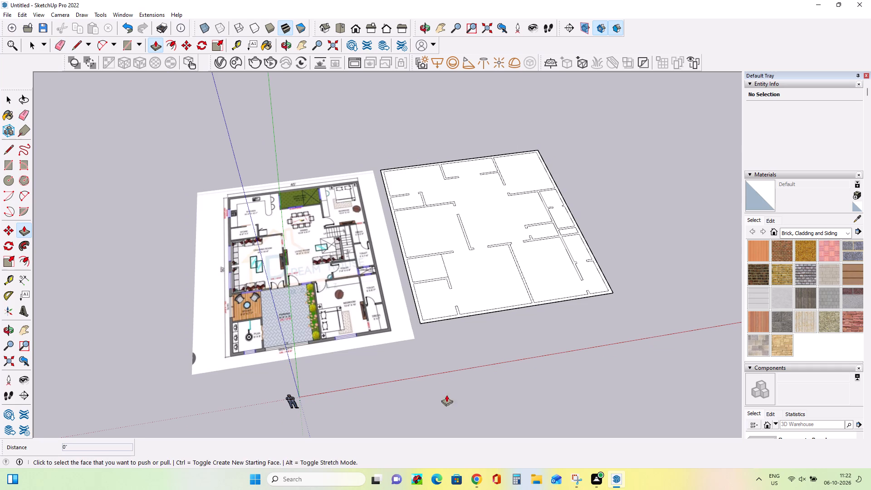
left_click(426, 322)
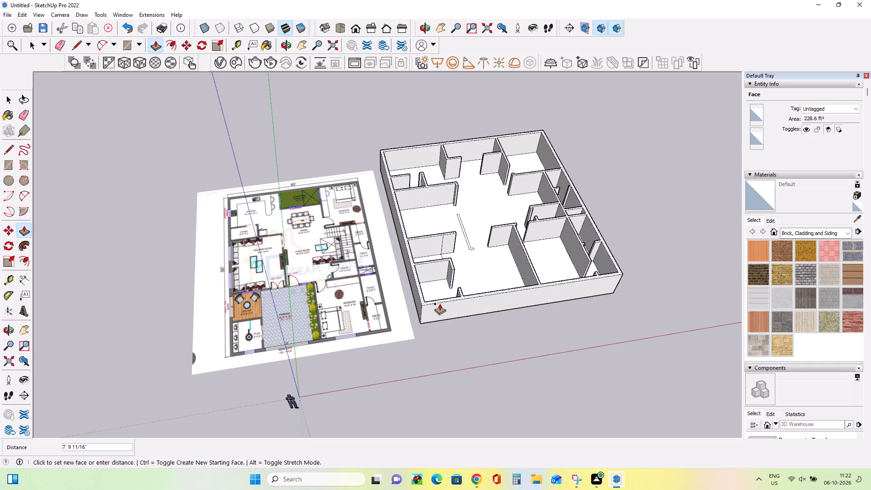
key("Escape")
Draw two 9" lines across the front outer wall, at the puja room wall and the bedroom wall, marking the main gate opening.
scroll(515, 308, "up", 3)
middle_click_drag(515, 309, 509, 363)
scroll(474, 332, "up", 3)
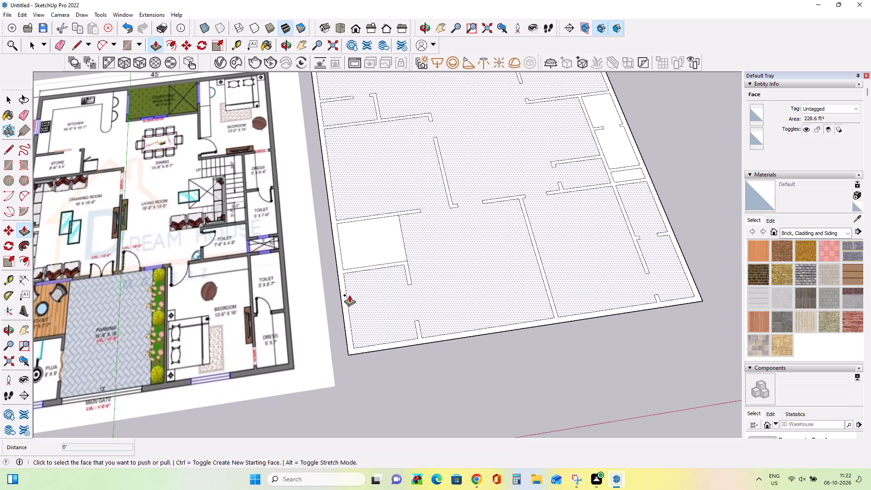
left_click(9, 153)
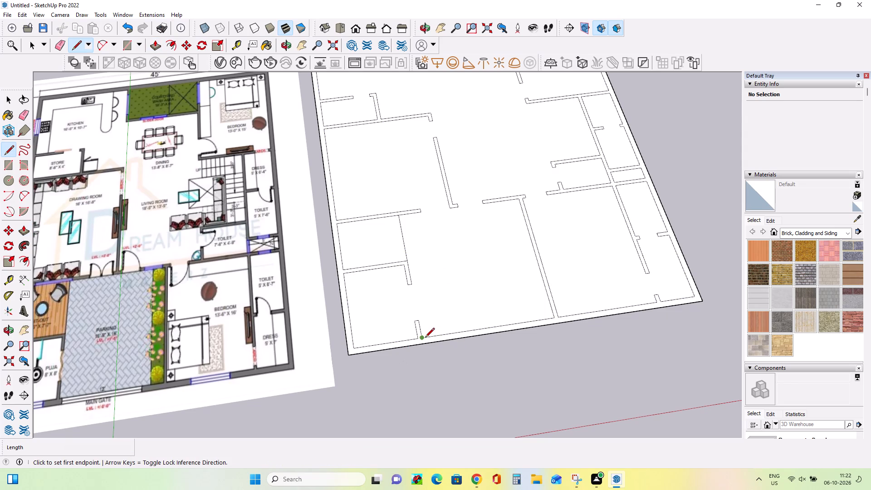
left_click(425, 338)
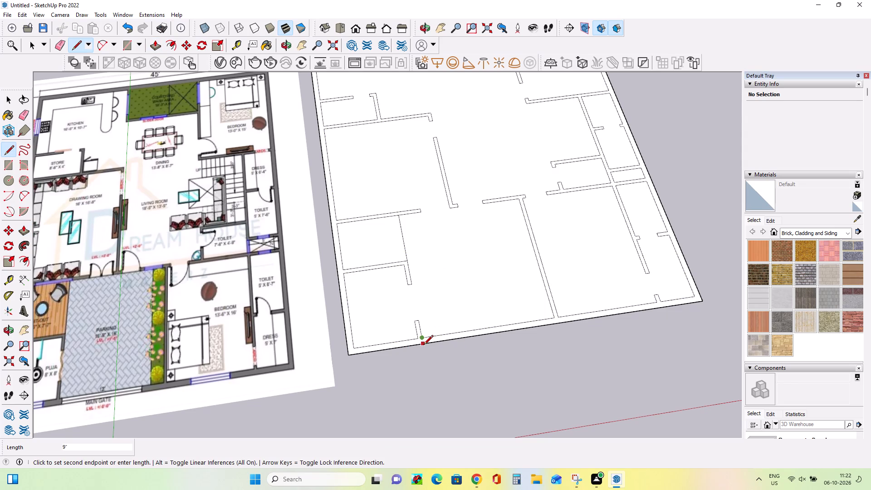
left_click(424, 345)
scroll(546, 334, "up", 3)
left_click(556, 314)
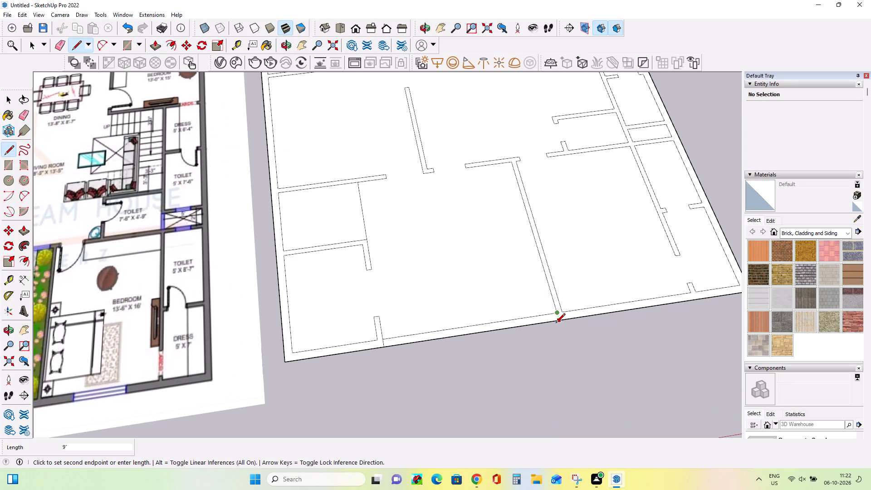
left_click(556, 323)
scroll(407, 323, "down", 1)
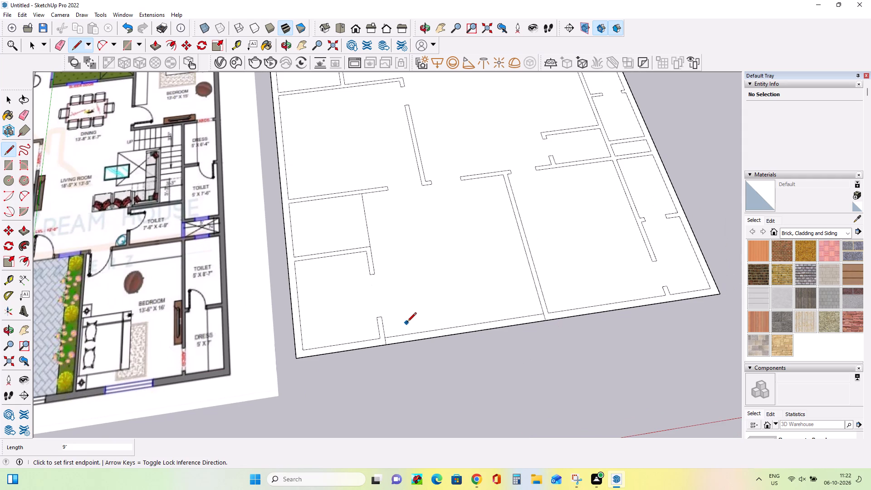
Erase the front wall's inner line between the two end lines to open the main gate at the parking.
left_click(25, 115)
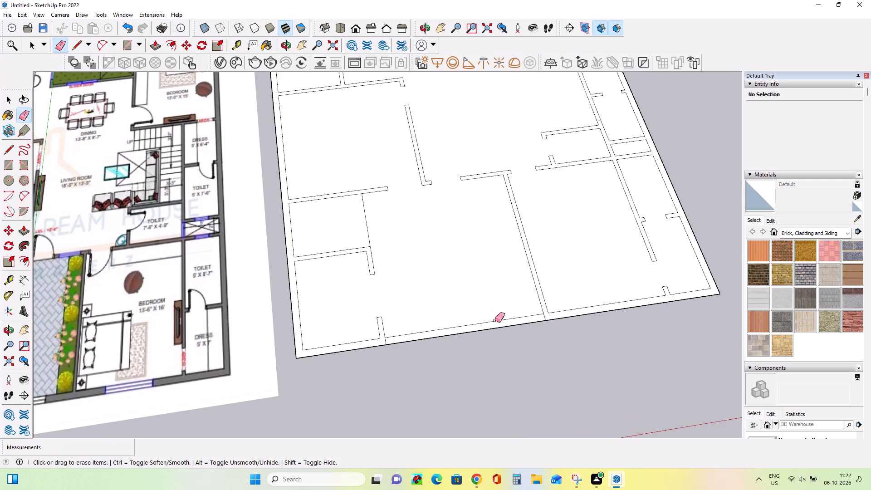
left_click(495, 320)
scroll(525, 309, "down", 7)
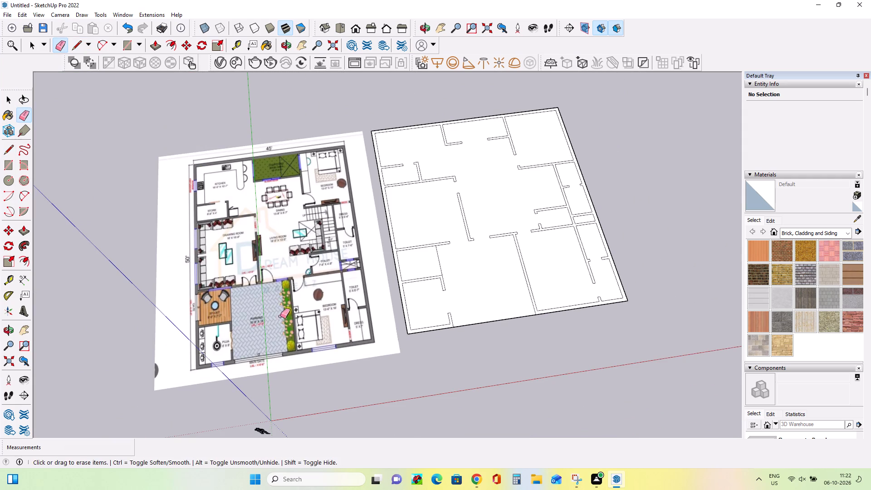
Push/Pull the connected wall face up to a height of 9'.
left_click(22, 233)
left_click(409, 332, "ctrl")
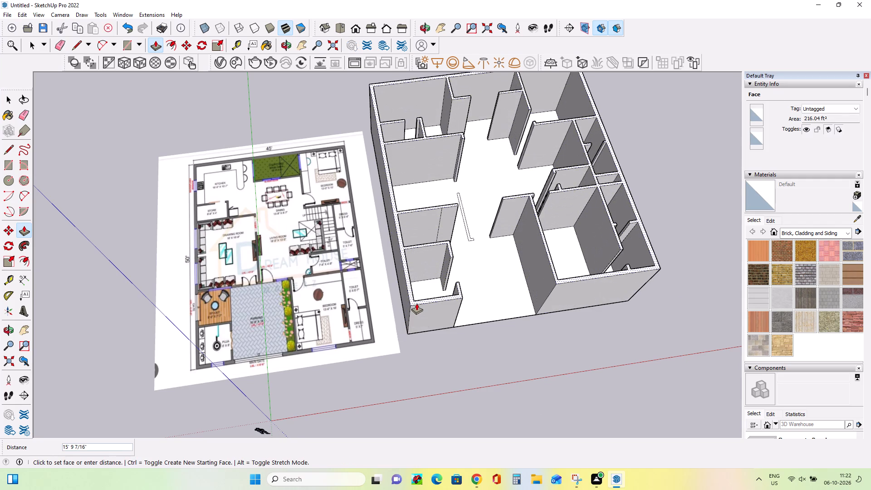
type("9'")
key("Return")
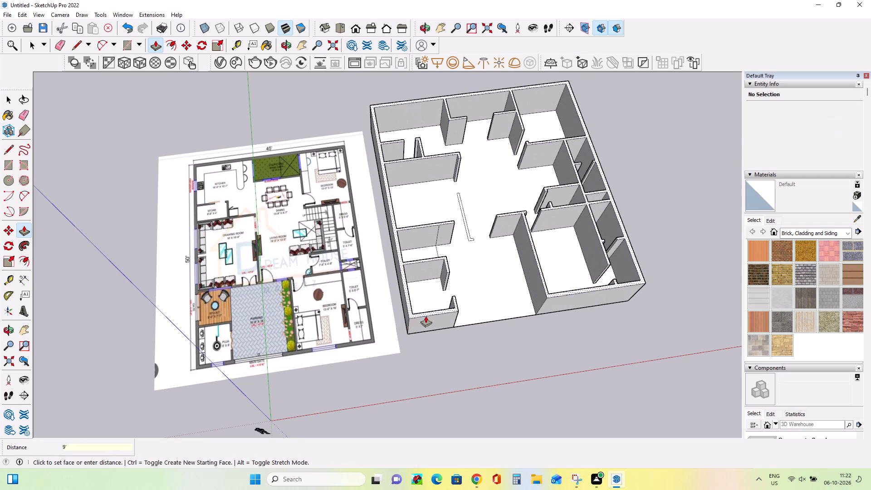
Push/Pull the separate wall between the drawing room and living room up to 9'.
middle_click_drag(475, 247, 383, 281)
scroll(475, 261, "up", 6)
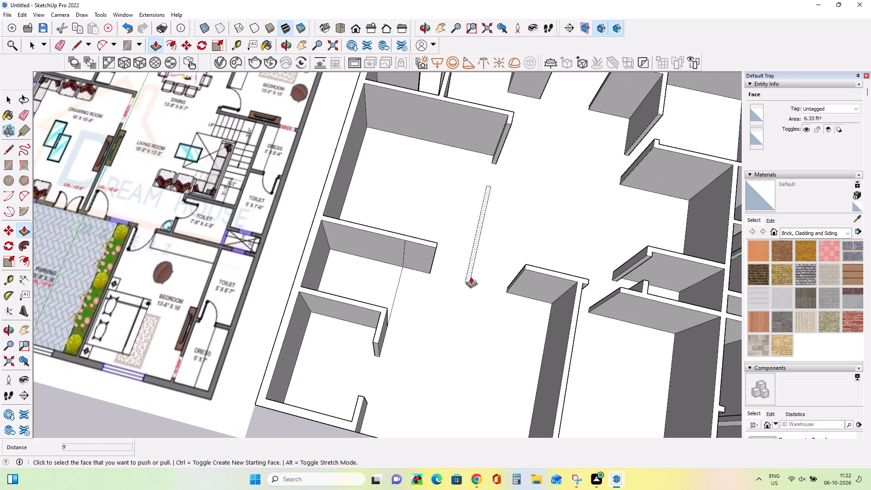
left_click(471, 277)
type("9'")
key("Return")
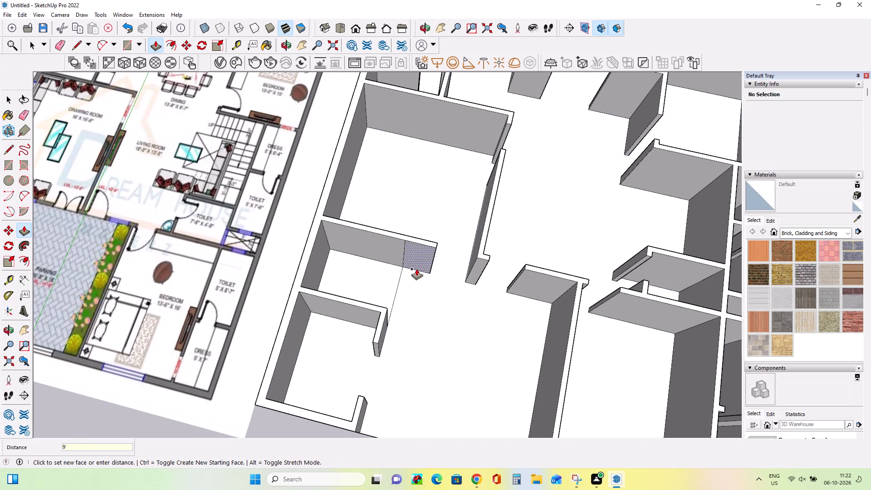
Erase the stray vertical line on the sit-out side of the drawing room wall.
middle_click_drag(447, 272, 575, 160)
scroll(452, 278, "up", 3)
middle_click_drag(507, 283, 447, 300)
left_click(25, 113)
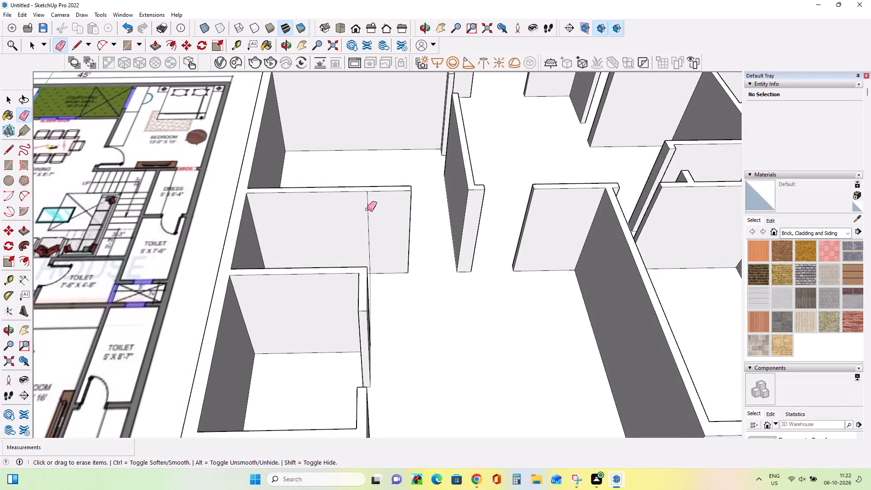
left_click(367, 208)
Examine the raised walls from several angles alongside the reference floor plan, comparing rooms and openings.
middle_click_drag(414, 284, 382, 329)
scroll(382, 329, "down", 4)
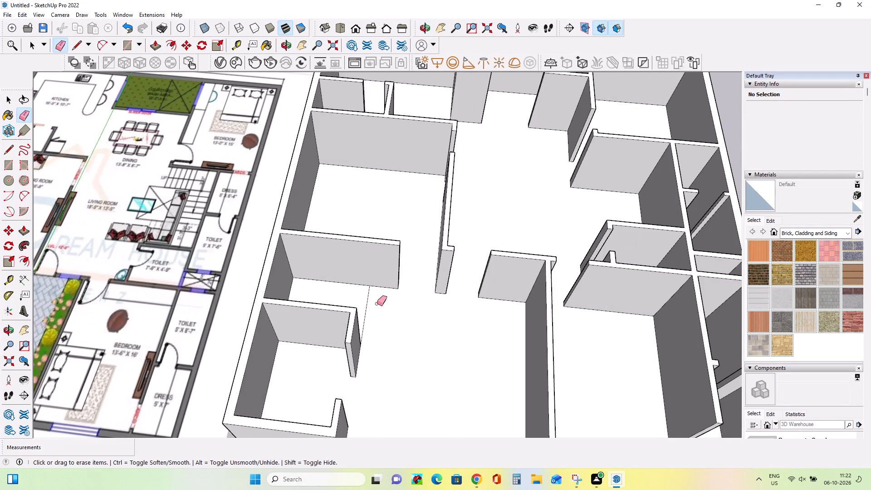
scroll(377, 307, "down", 2)
middle_click_drag(448, 330, 458, 333)
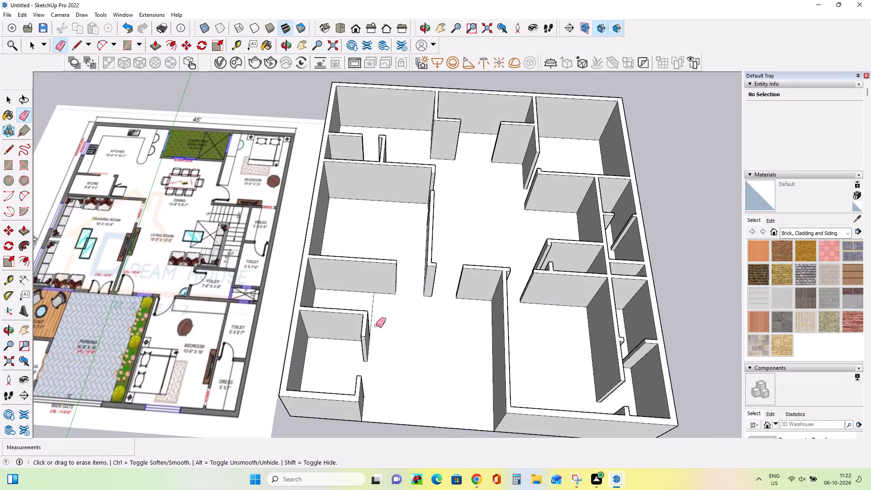
scroll(403, 255, "up", 1)
middle_click_drag(403, 255, 476, 315)
scroll(476, 315, "down", 7)
middle_click_drag(521, 343, 522, 341)
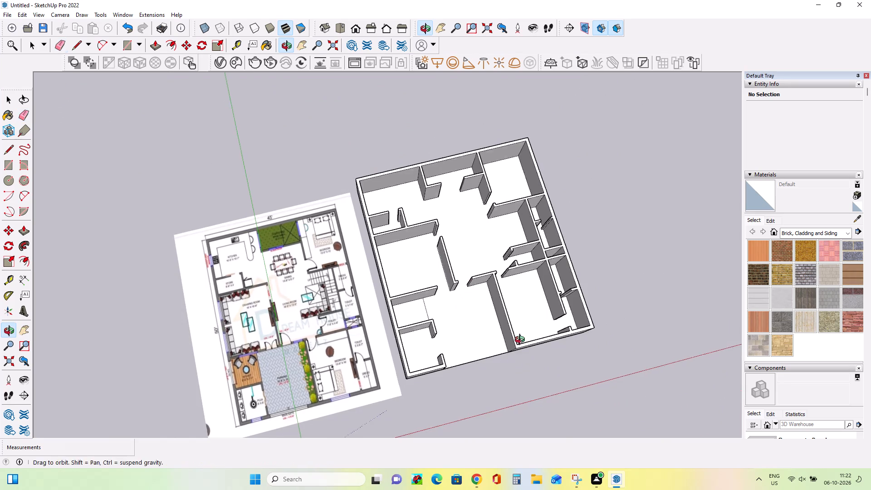
middle_click_drag(522, 341, 520, 277)
scroll(470, 275, "up", 3)
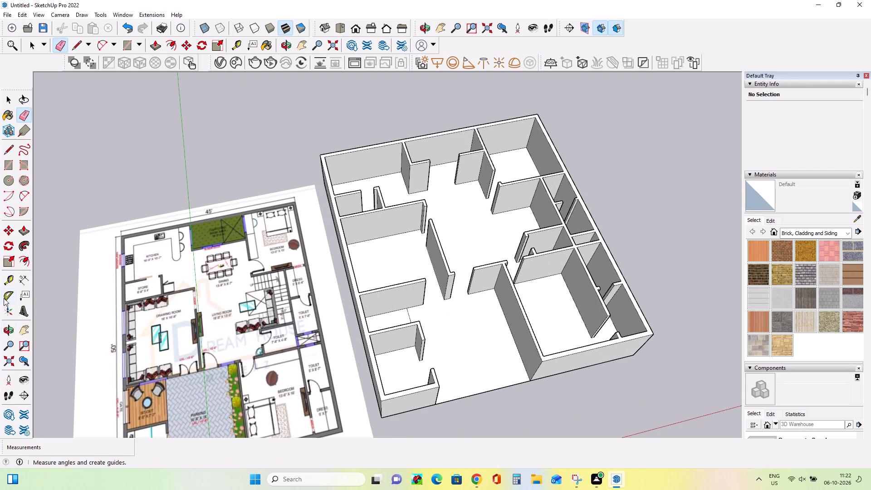
scroll(283, 298, "down", 6)
scroll(409, 349, "up", 4)
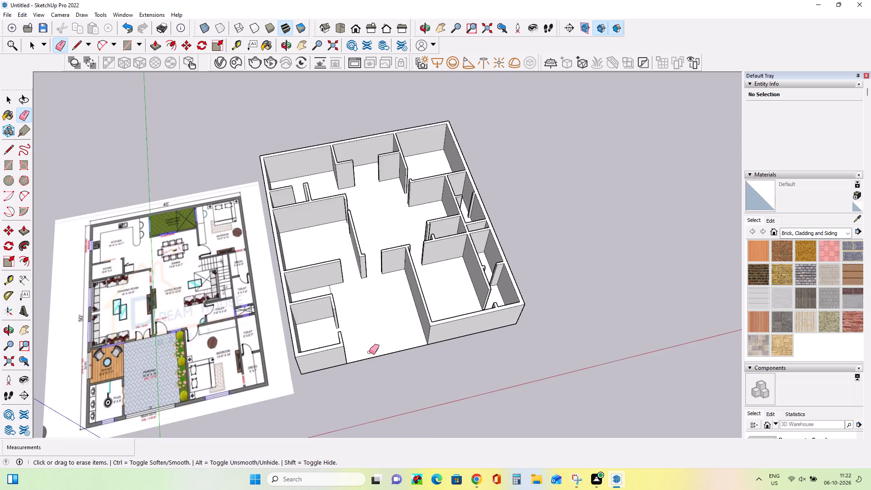
scroll(368, 353, "up", 3)
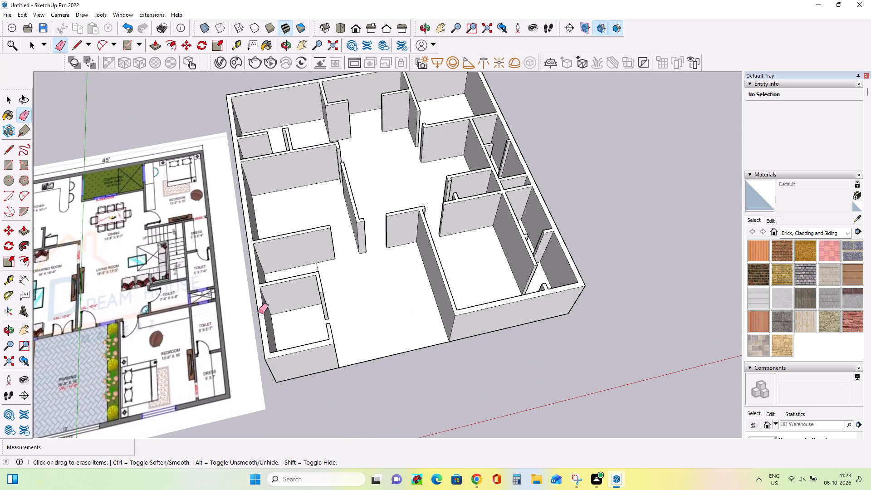
scroll(452, 203, "down", 6)
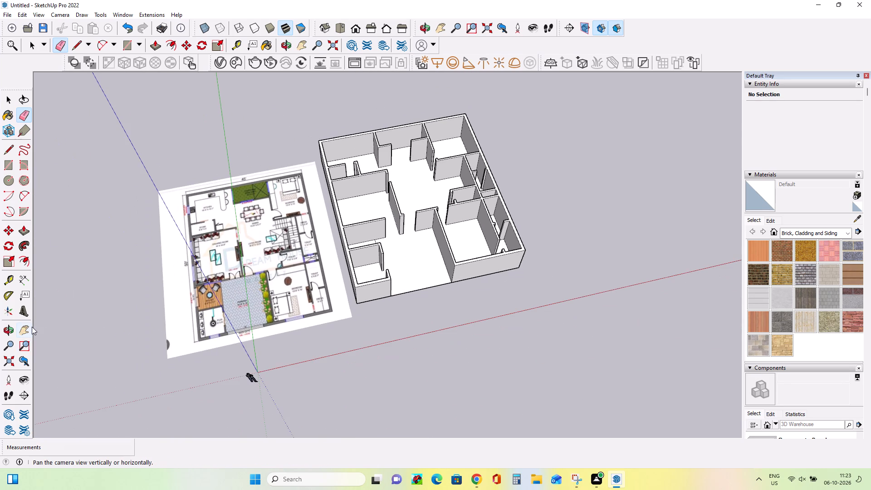
left_click(25, 328)
left_click_drag(396, 295, 388, 328)
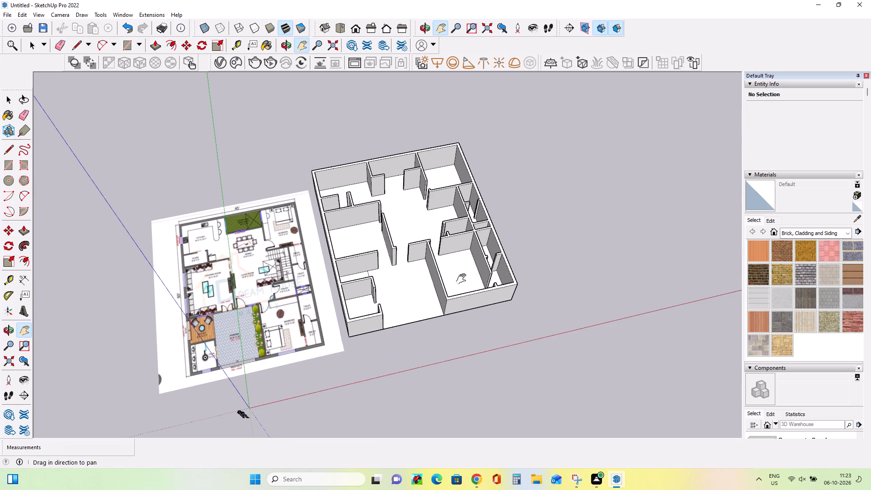
middle_click_drag(496, 294, 480, 302)
scroll(417, 235, "up", 3)
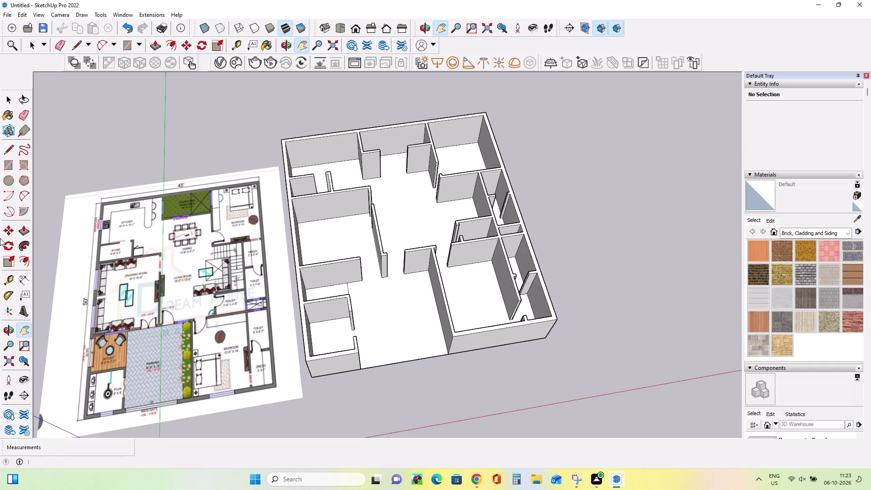
Examine the raised walls and openings against the reference floor plan, including the kitchen, store and drawing room area.
left_click(5, 280)
middle_click_drag(497, 265, 166, 278)
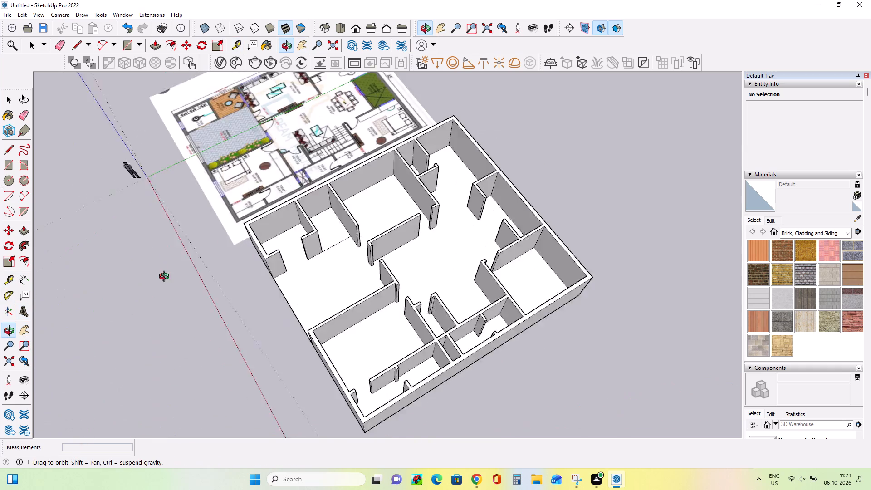
middle_click_drag(166, 278, 142, 274)
scroll(455, 197, "up", 5)
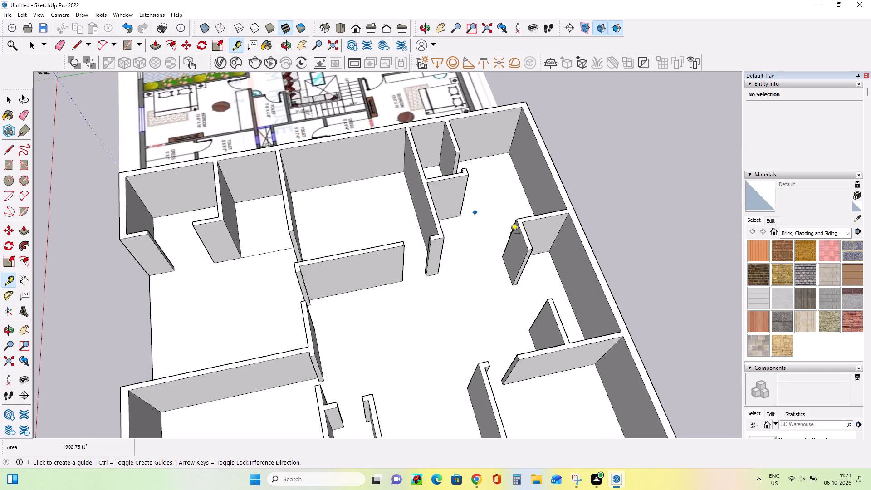
middle_click_drag(524, 242, 596, 245)
scroll(596, 245, "down", 6)
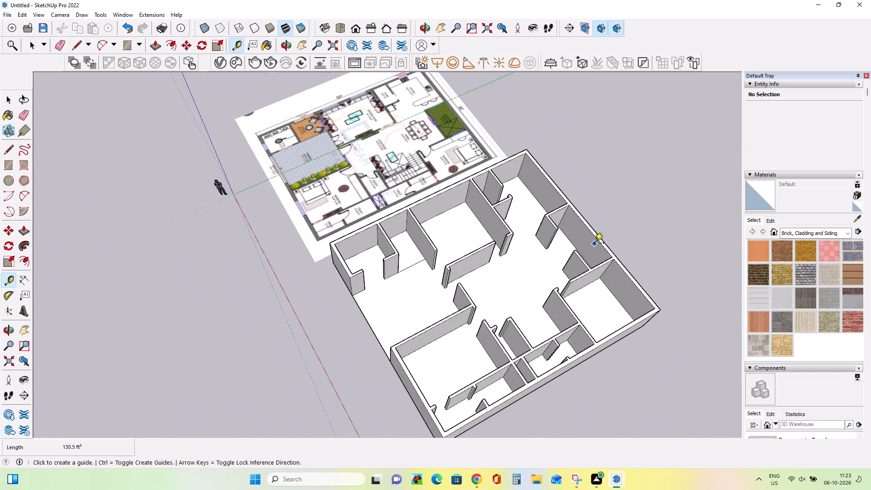
scroll(595, 244, "down", 5)
scroll(466, 118, "up", 4)
scroll(408, 129, "up", 4)
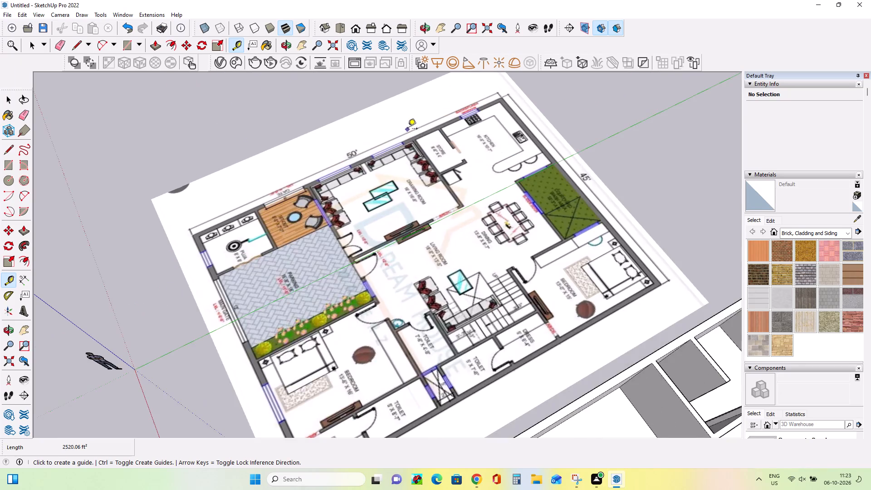
scroll(408, 129, "up", 10)
scroll(432, 163, "down", 13)
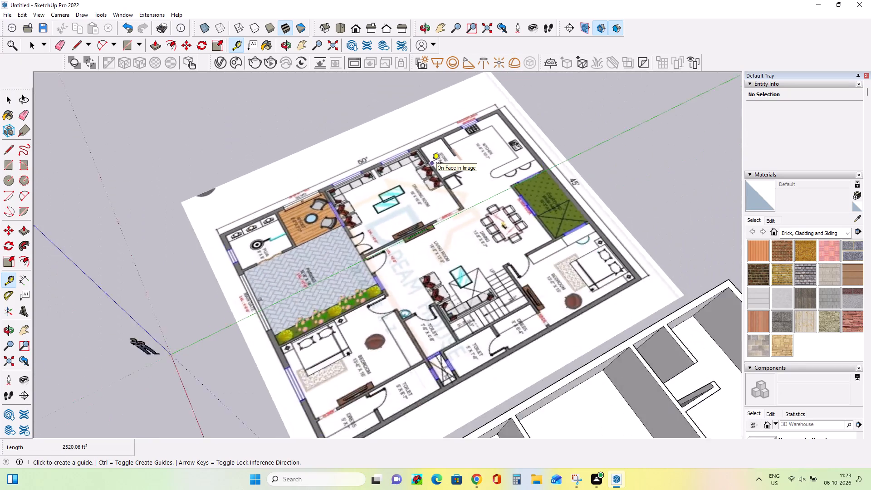
scroll(432, 163, "down", 10)
Draw a 2'6" line on the floor across the store's doorway, joining the bottom corners of its two wall ends.
middle_click_drag(581, 235, 337, 226)
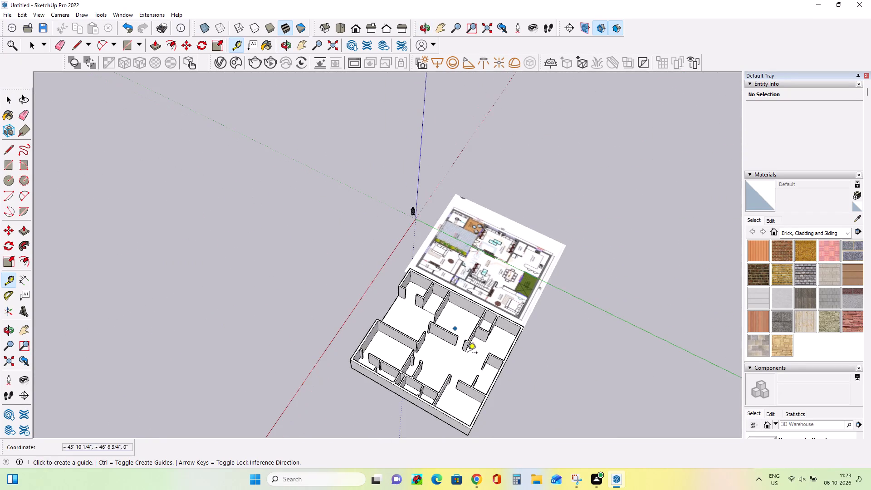
scroll(494, 359, "up", 10)
middle_click_drag(562, 343, 430, 321)
scroll(484, 360, "up", 2)
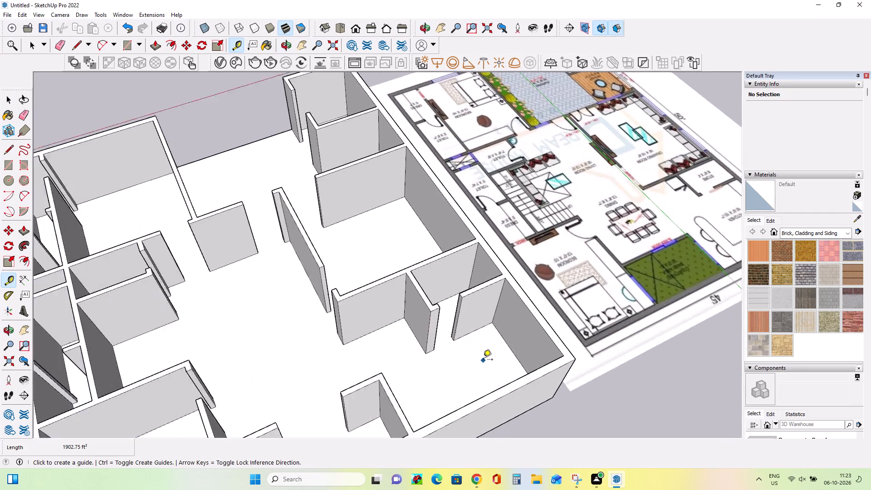
scroll(483, 360, "up", 7)
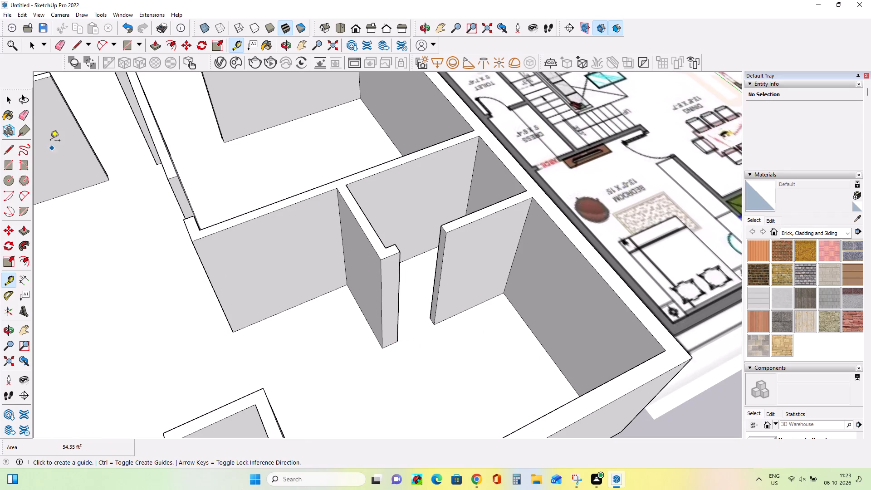
left_click(7, 150)
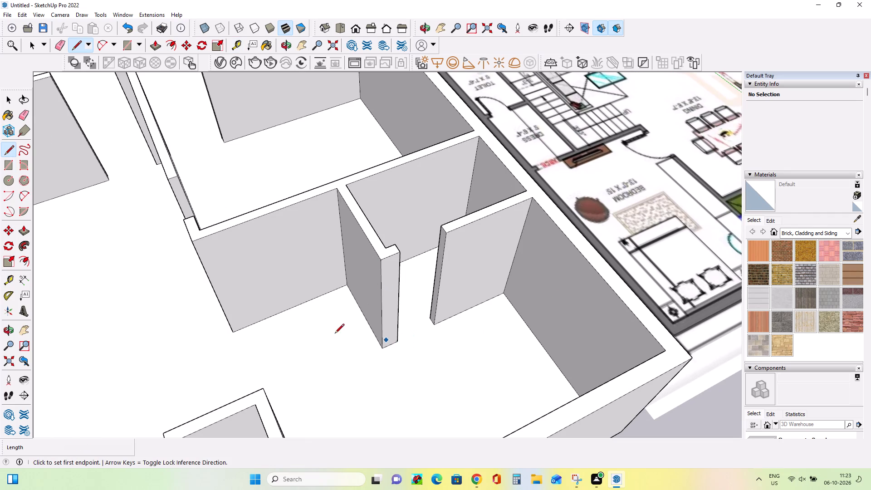
left_click(399, 343)
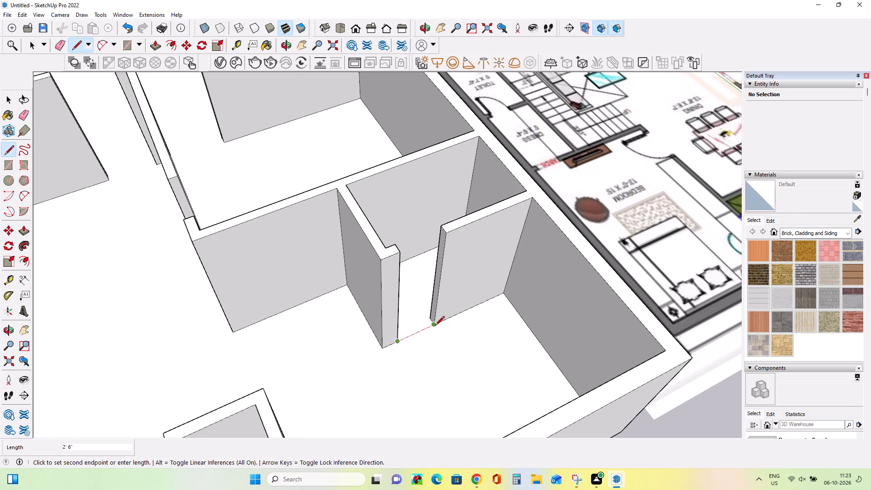
left_click(435, 326)
Draw a floor line about 6' long across the opening between the dining area and the courtyard.
scroll(318, 349, "down", 10)
middle_click_drag(317, 350, 728, 310)
scroll(728, 310, "down", 1)
middle_click_drag(345, 313, 416, 368)
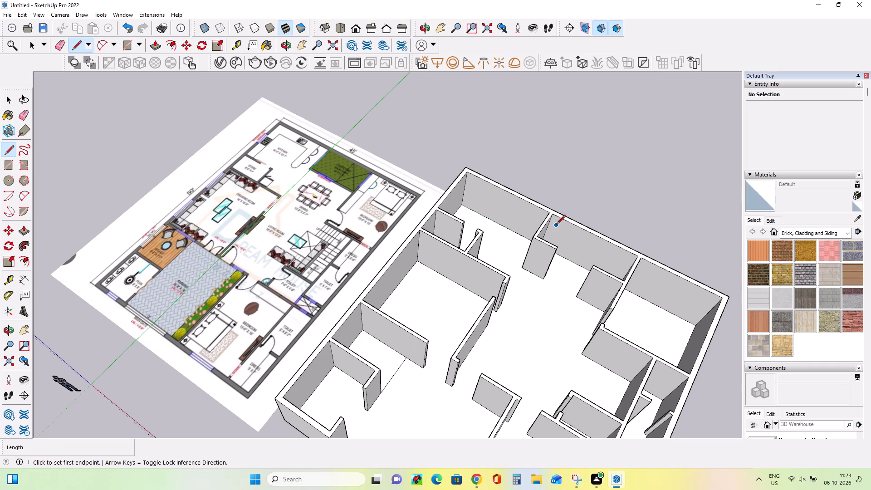
middle_click_drag(539, 279, 514, 314)
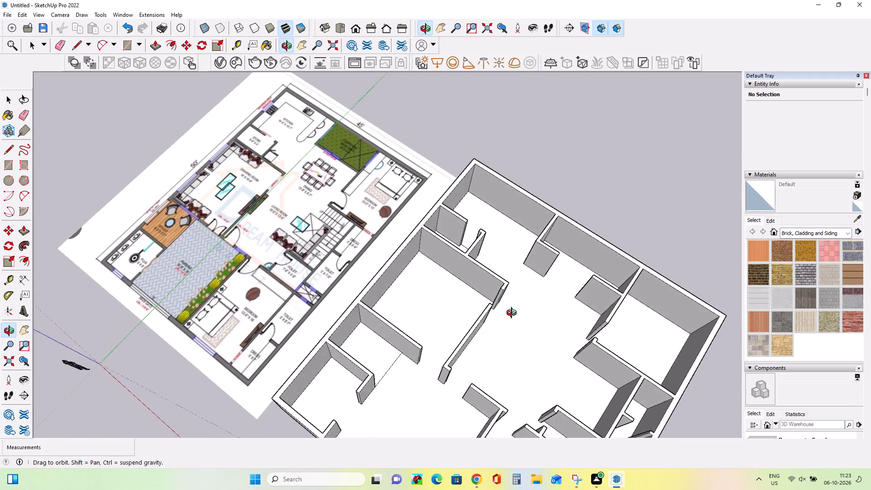
middle_click_drag(514, 314, 509, 313)
scroll(474, 301, "down", 8)
middle_click_drag(463, 367, 545, 348)
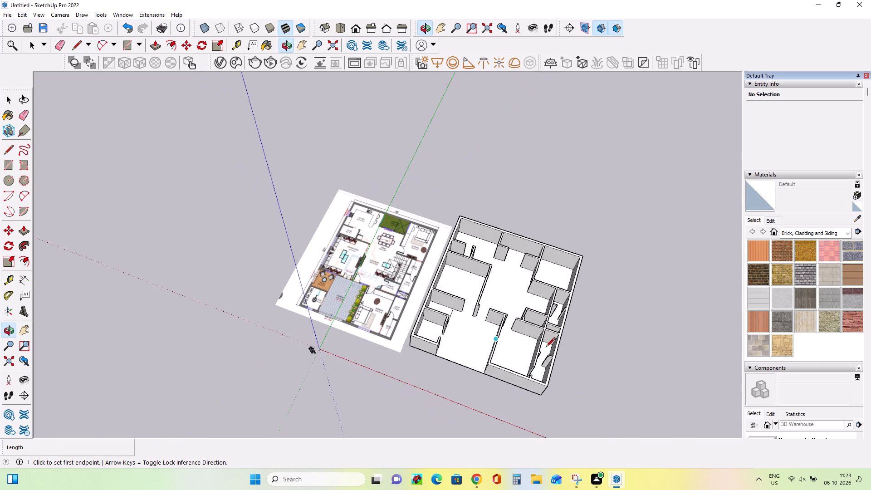
middle_click_drag(466, 334, 514, 358)
scroll(455, 254, "up", 3)
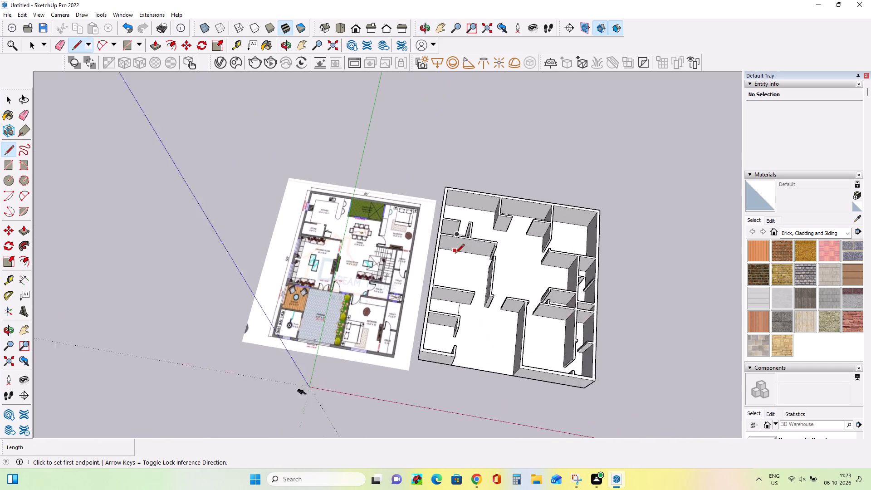
scroll(455, 254, "up", 5)
middle_click_drag(460, 225, 458, 270)
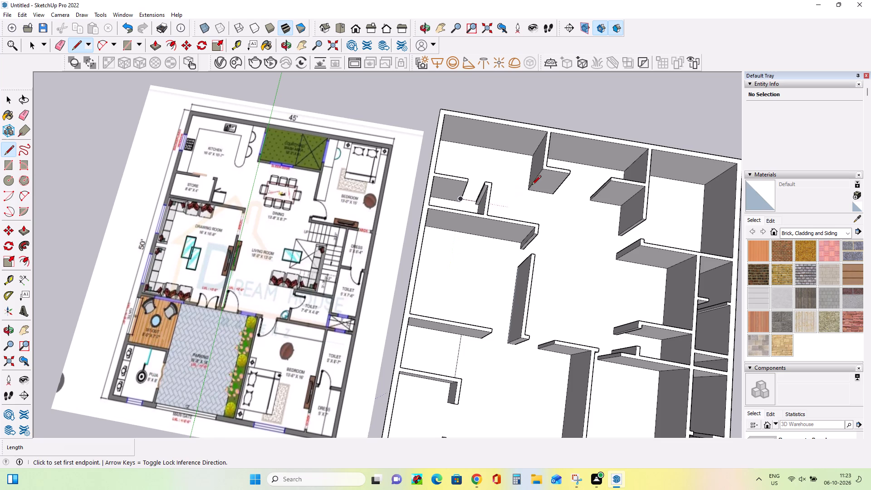
left_click(555, 196)
left_click(589, 204)
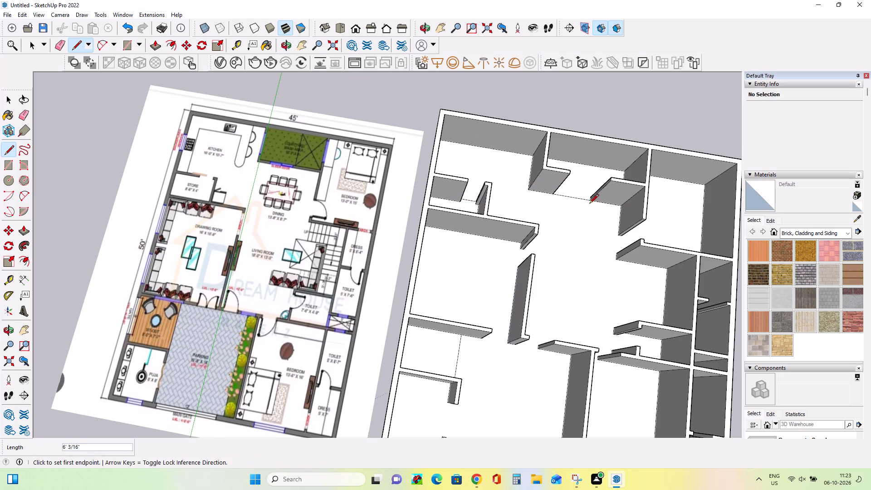
Compare the stair, living room and toilet walls and openings with the reference floor plan.
scroll(506, 224, "down", 8)
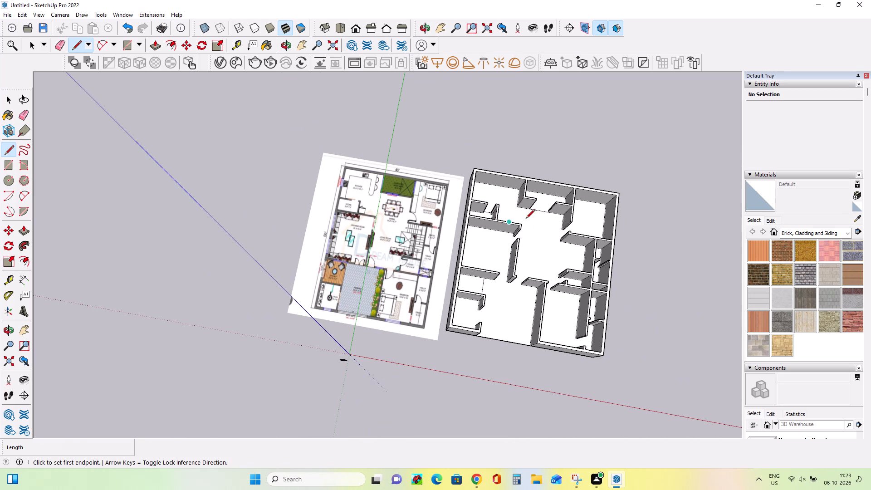
scroll(571, 241, "up", 7)
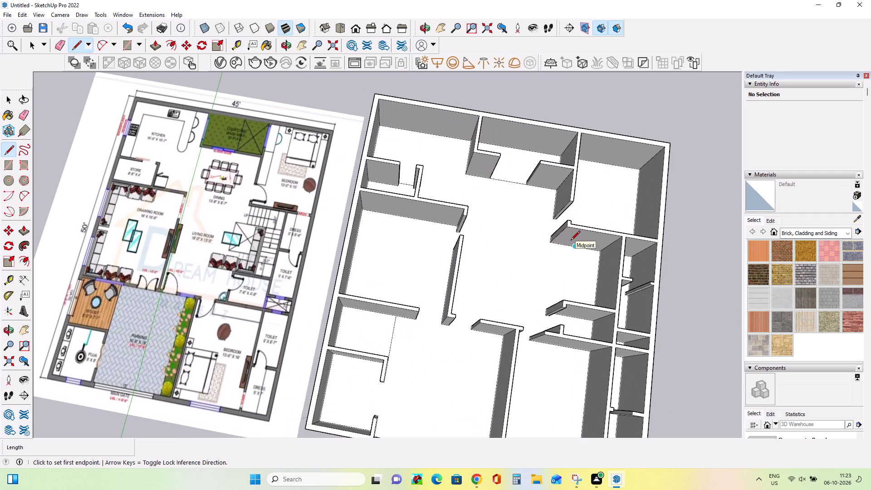
middle_click_drag(553, 282, 575, 318)
scroll(575, 318, "up", 1)
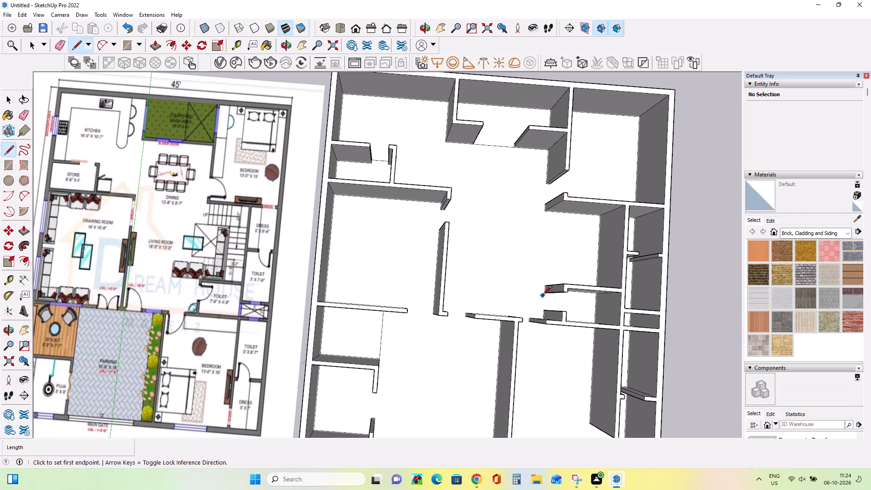
scroll(552, 294, "down", 3)
scroll(552, 294, "up", 2)
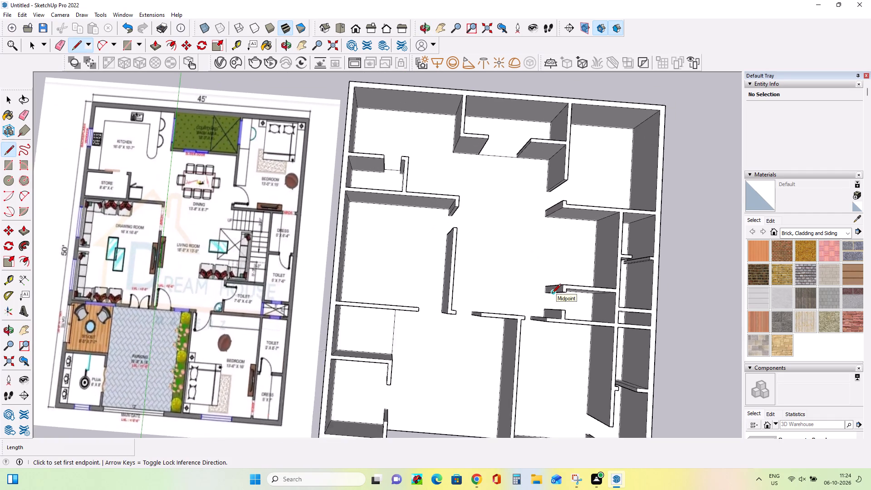
scroll(552, 294, "up", 1)
middle_click_drag(492, 257, 513, 298)
scroll(513, 297, "down", 4)
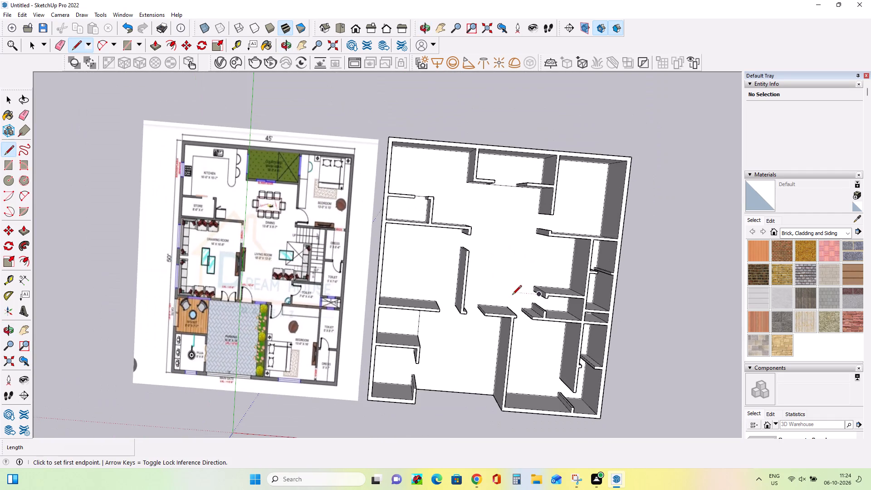
scroll(619, 268, "up", 5)
Draw a 6" line across the top of the wall between the rear bedroom and dress room, close to the outer wall.
middle_click_drag(622, 269, 581, 175)
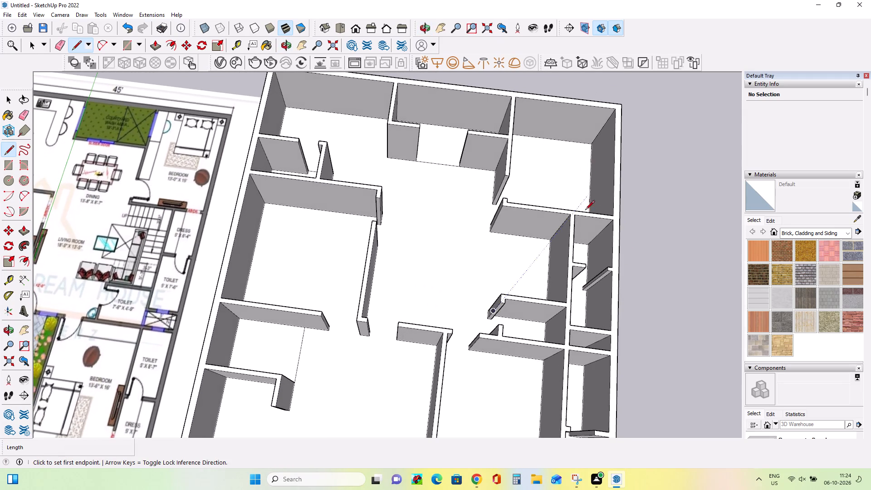
scroll(589, 216, "up", 4)
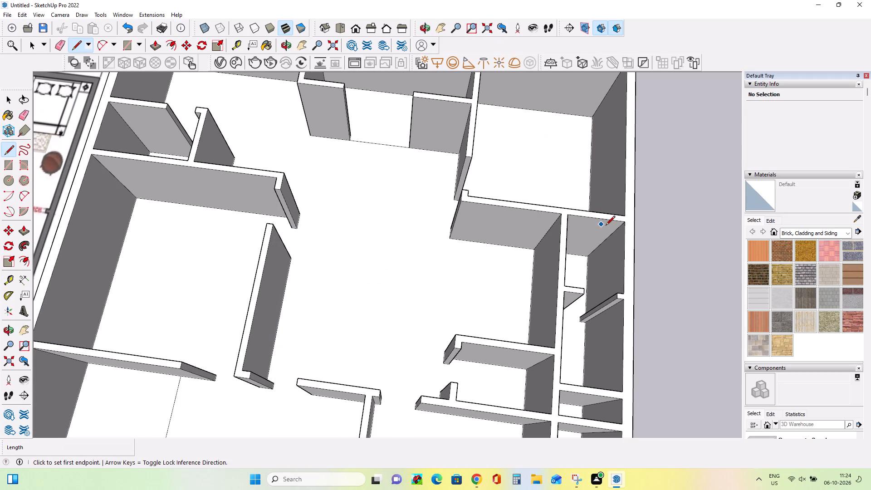
scroll(606, 226, "down", 7)
scroll(285, 212, "up", 10)
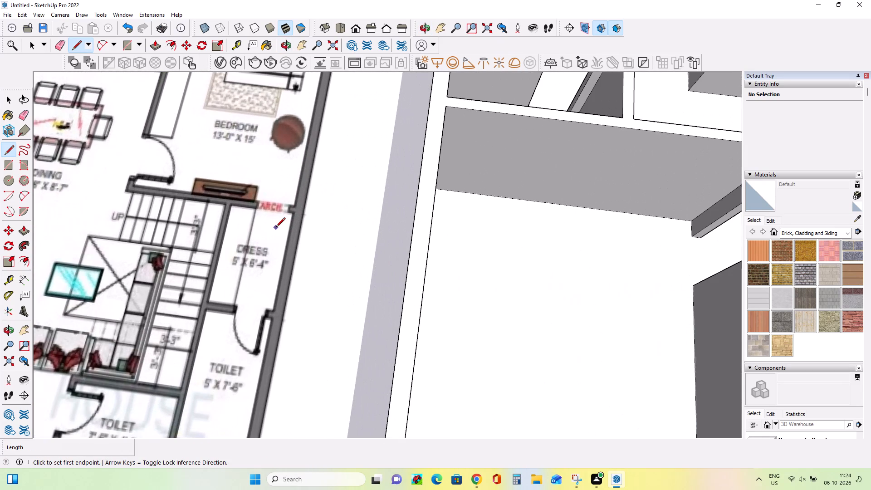
scroll(276, 228, "down", 8)
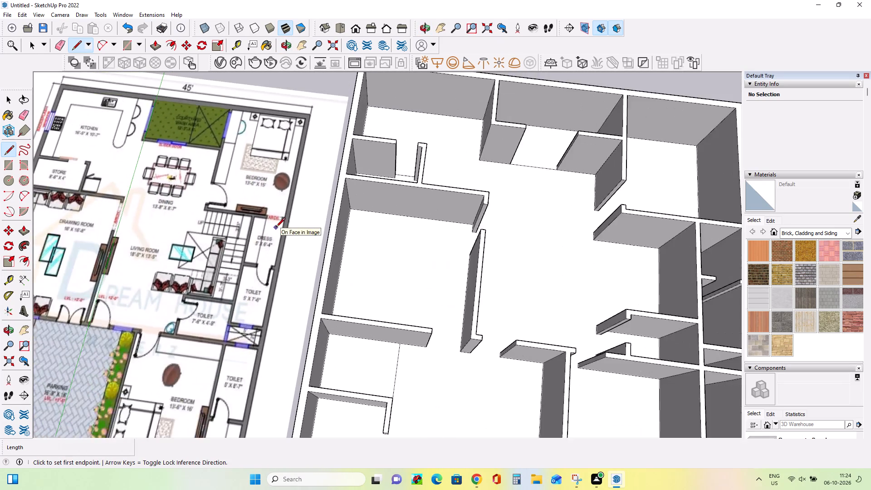
scroll(276, 228, "down", 5)
scroll(544, 218, "up", 15)
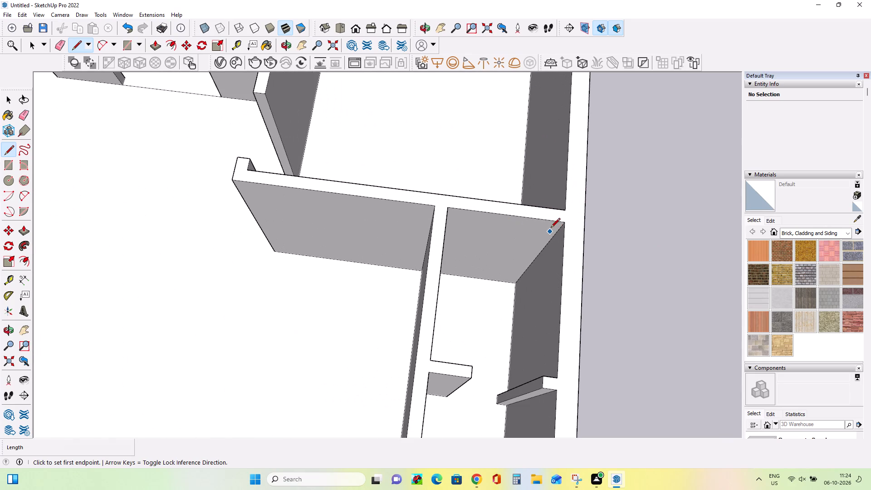
left_click(555, 221)
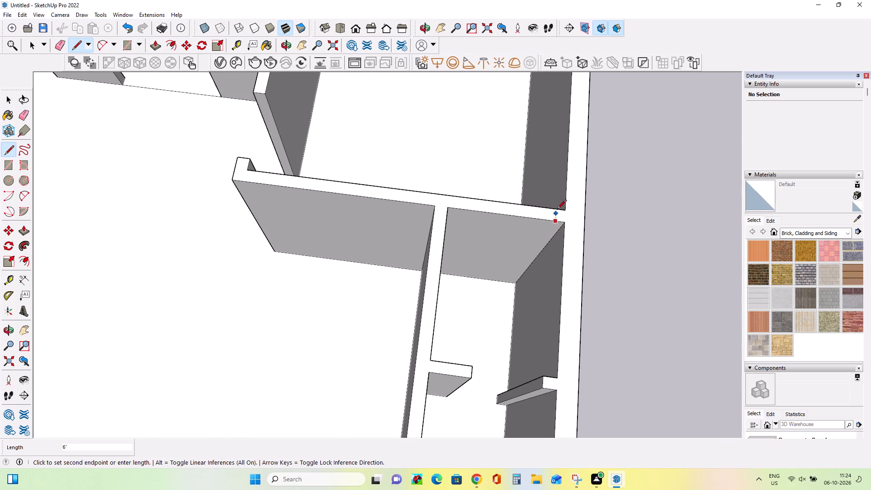
left_click(556, 210)
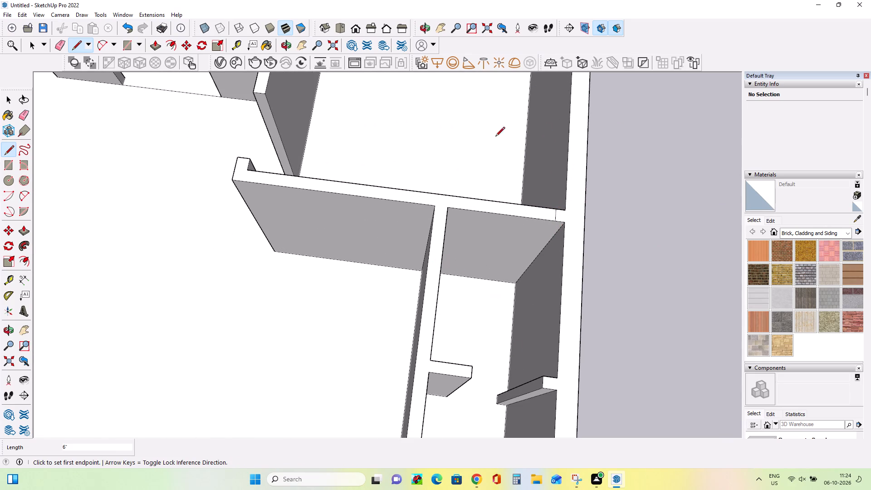
Mark the dress room arch's width with a guide 2'6" from the short line and a second line across the wall top.
left_click(6, 281)
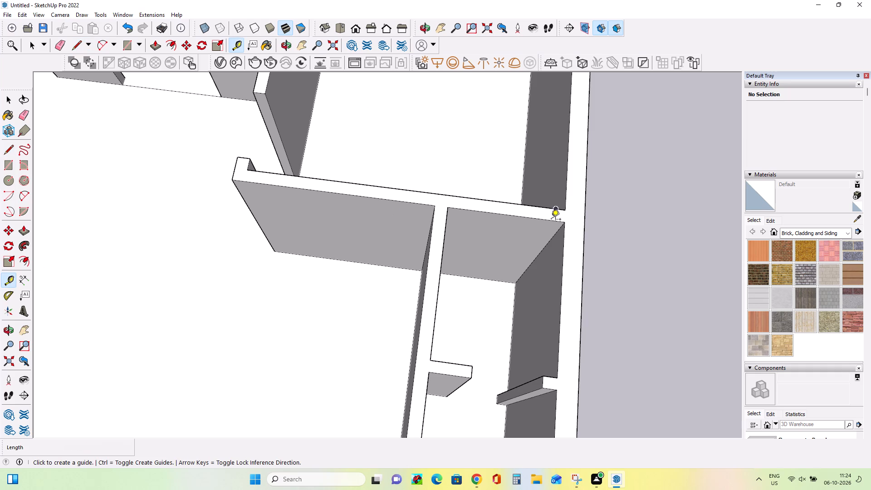
left_click(555, 216)
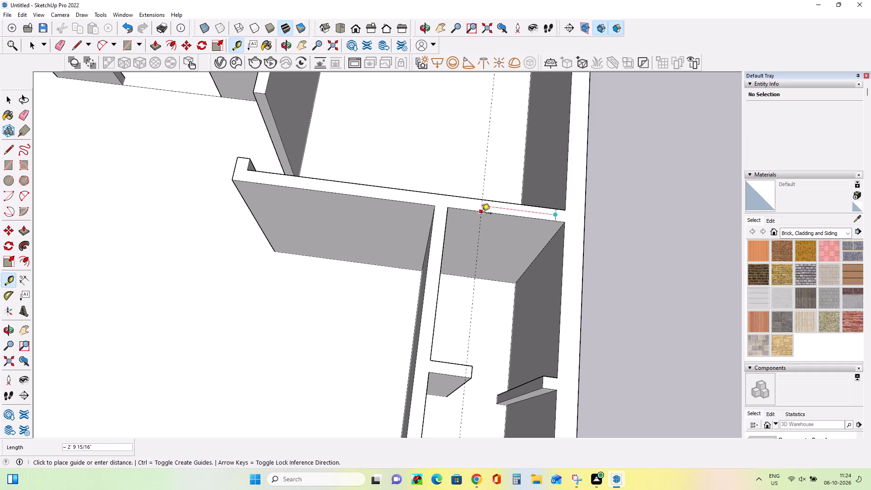
type("2'6")
key("shift+quotedbl")
key("Return")
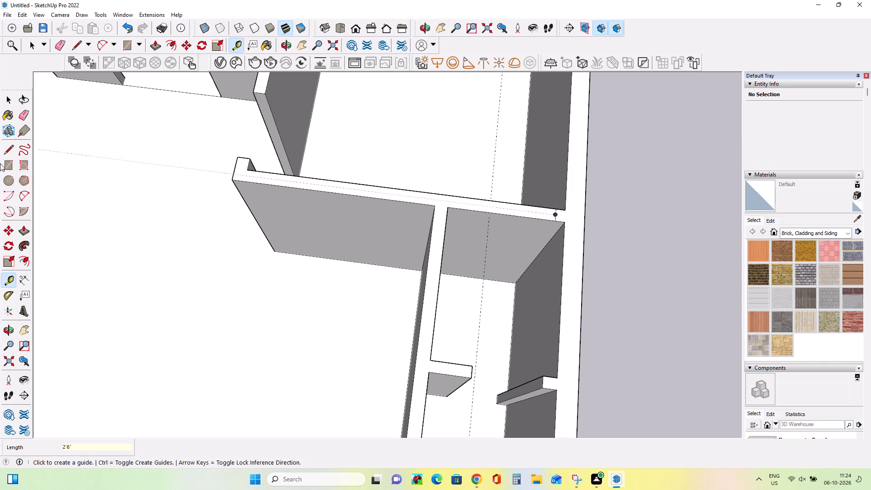
left_click(3, 150)
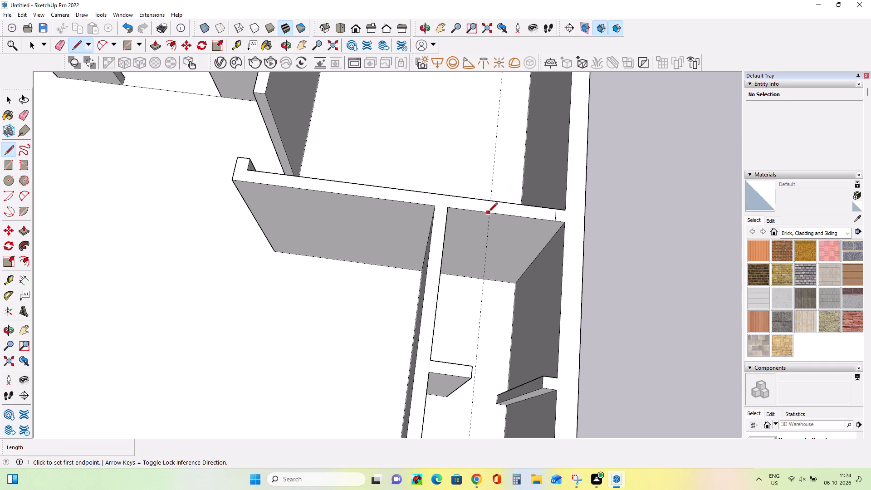
left_click(488, 213)
left_click(490, 203)
Push/Pull the marked wall-top section down 9' to the floor to cut the arch opening between bedroom and dress room.
left_click(20, 229)
left_click(521, 209)
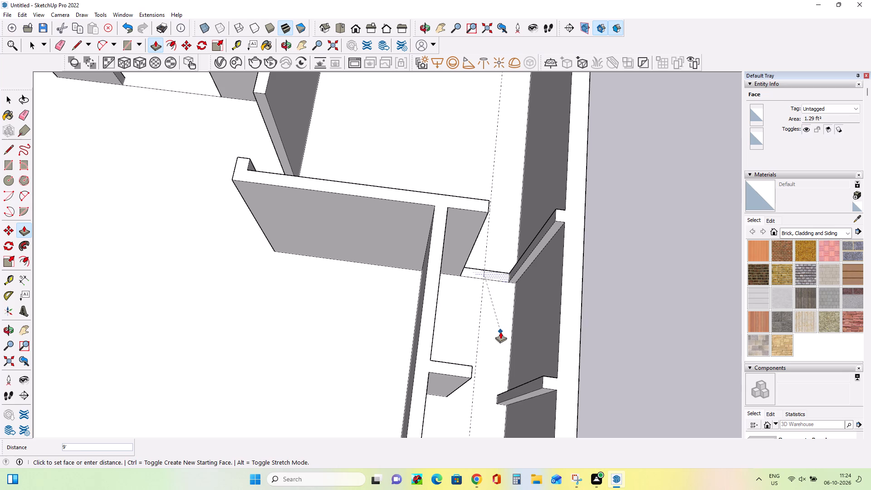
left_click(500, 333)
middle_click_drag(458, 302, 454, 277)
scroll(485, 201, "up", 3)
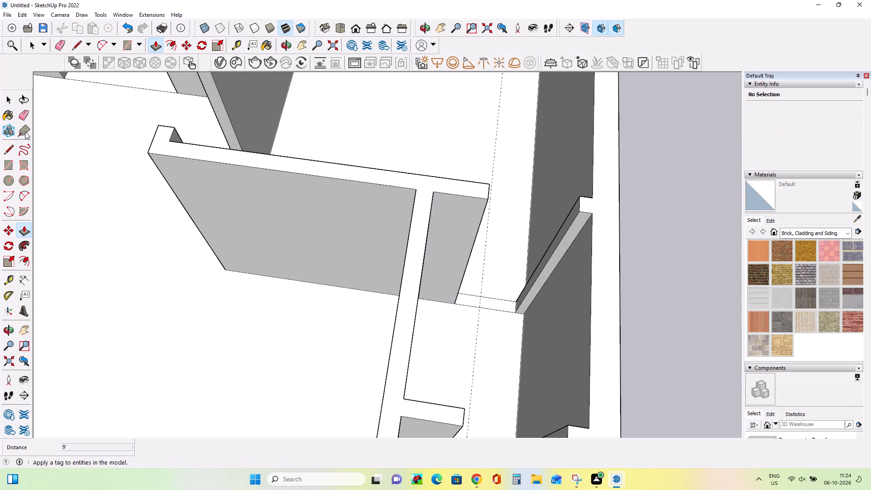
Erase the guide and the leftover floor lines across the arch opening between the rear bedroom and its dress room.
left_click(25, 114)
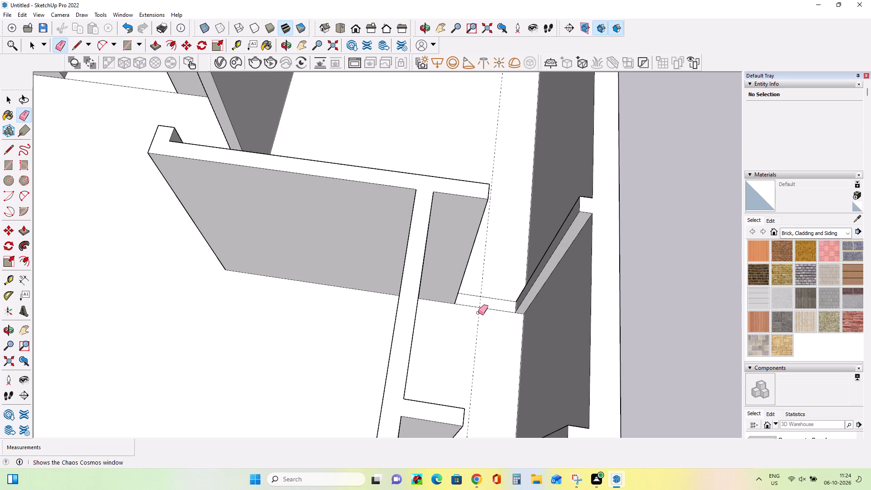
left_click(479, 315)
left_click(487, 301)
left_click(490, 297)
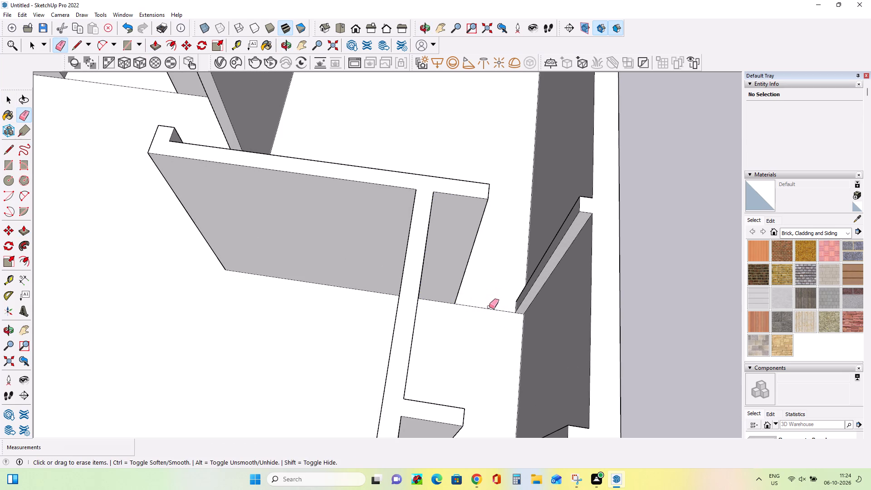
left_click(489, 308)
Draw a floor line about 2'7" long across the rear bedroom's dress room arch, between the wall base corners.
scroll(313, 274, "down", 9)
middle_click_drag(313, 274, 490, 294)
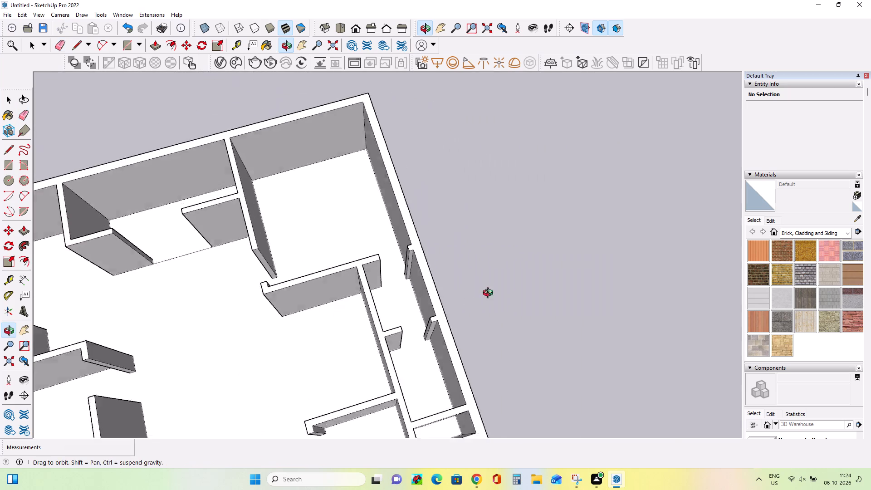
middle_click_drag(490, 294, 536, 270)
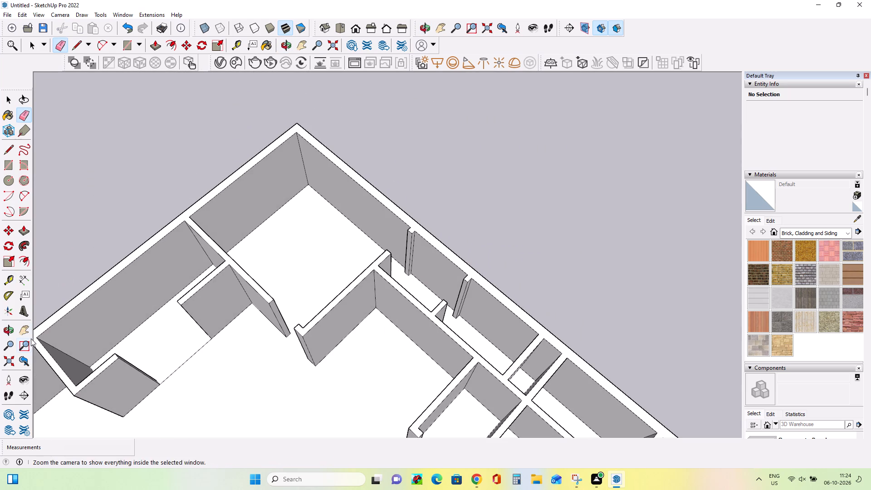
left_click(27, 333)
left_click_drag(224, 344, 245, 216)
scroll(382, 311, "down", 4)
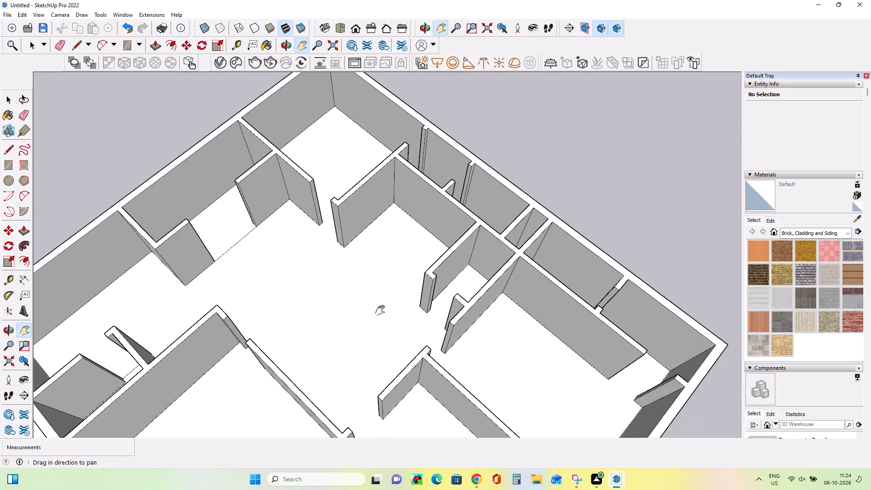
scroll(382, 311, "down", 3)
middle_click_drag(437, 323, 413, 359)
scroll(409, 362, "up", 3)
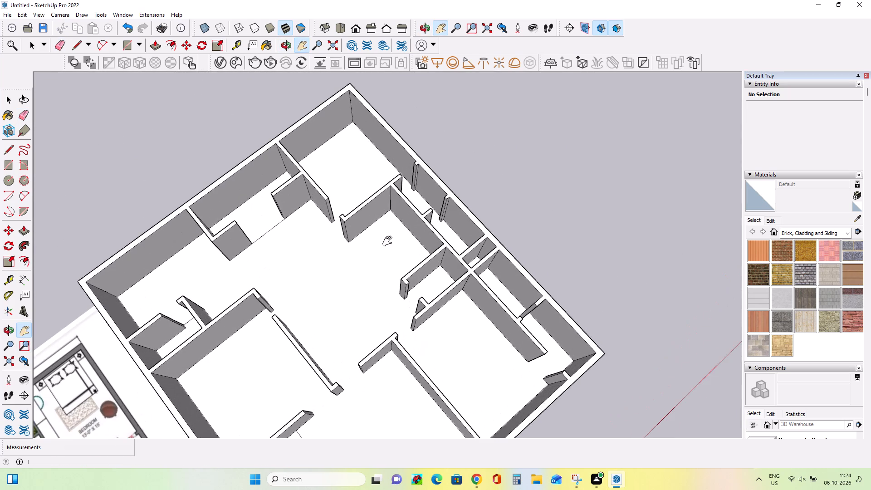
middle_click_drag(391, 242, 695, 223)
middle_click_drag(312, 298, 570, 264)
scroll(339, 317, "up", 6)
left_click(6, 148)
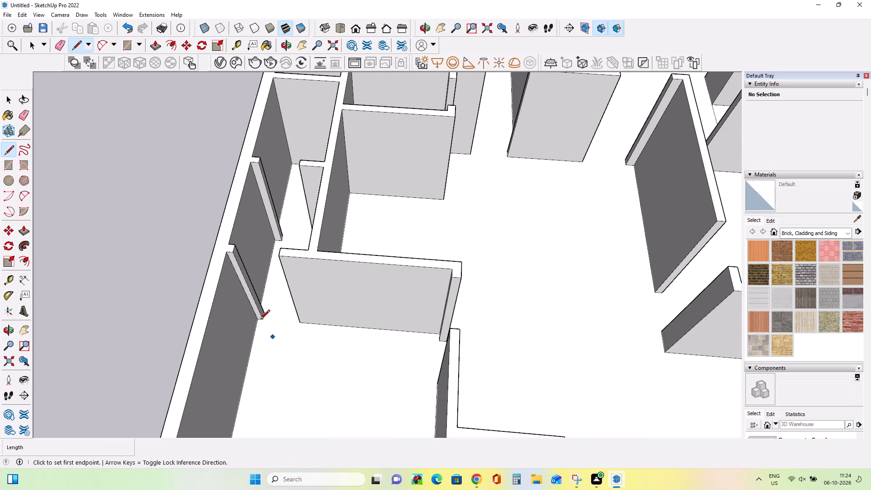
left_click(263, 320)
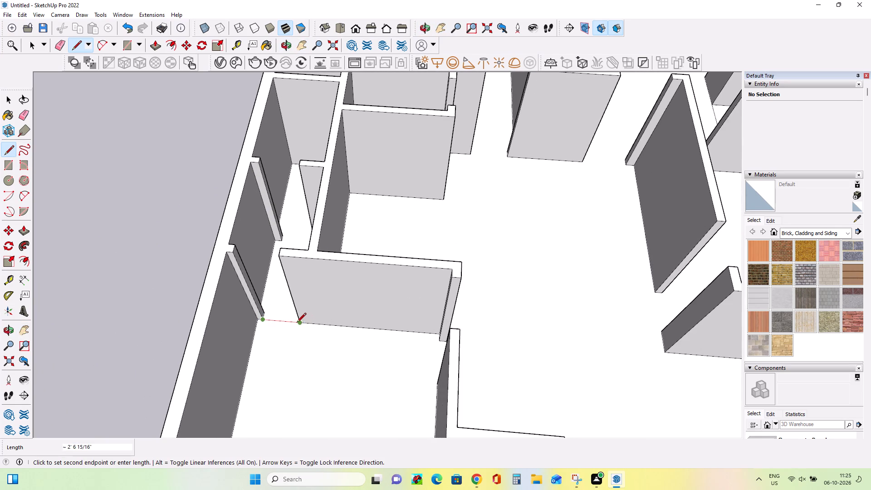
left_click(298, 323)
Draw a 2'6" floor line across the doorway of the toilet beside the stair, between the wall base corners.
middle_click_drag(352, 327, 95, 347)
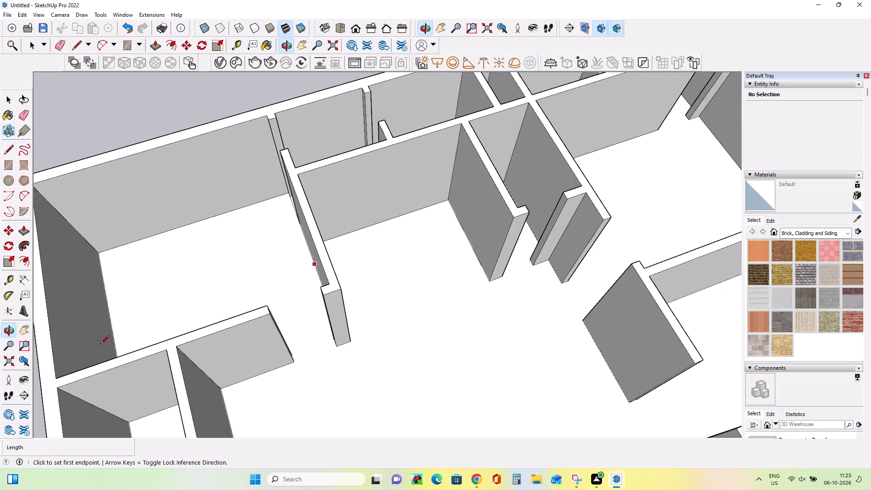
scroll(325, 295, "down", 5)
middle_click_drag(470, 314, 412, 302)
scroll(436, 304, "up", 4)
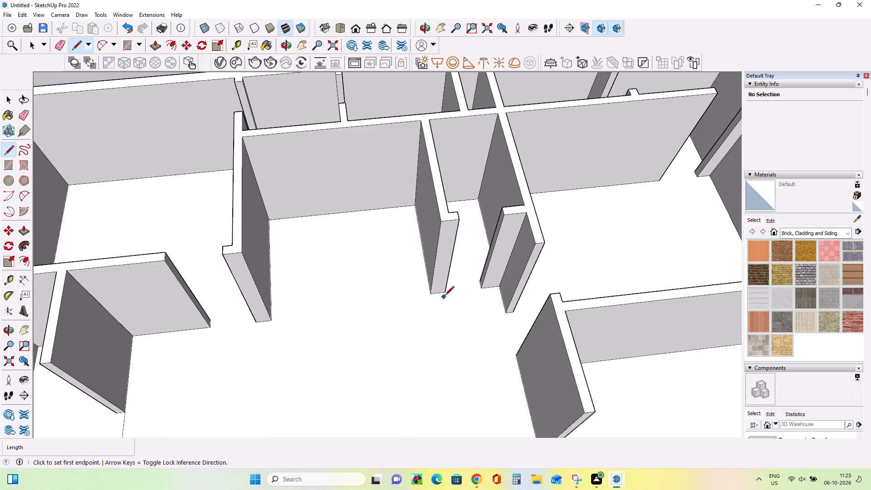
left_click(446, 292)
left_click(481, 290)
Compare the front bedroom's toilet and dress room walls and openings with the reference floor plan.
scroll(309, 313, "down", 12)
middle_click_drag(443, 358, 102, 386)
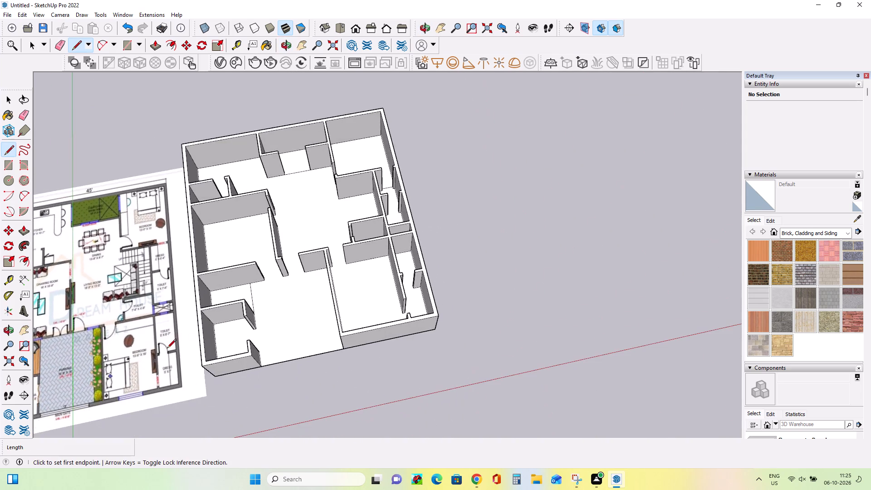
scroll(226, 318, "up", 4)
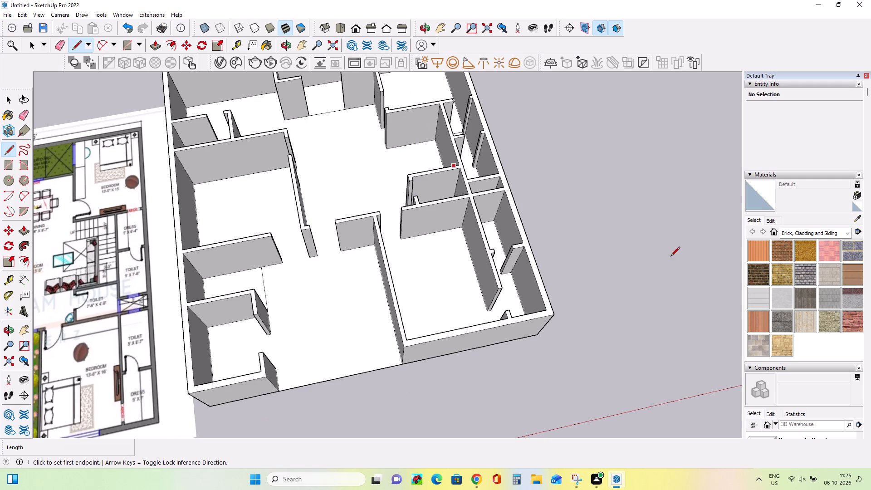
scroll(410, 171, "down", 2)
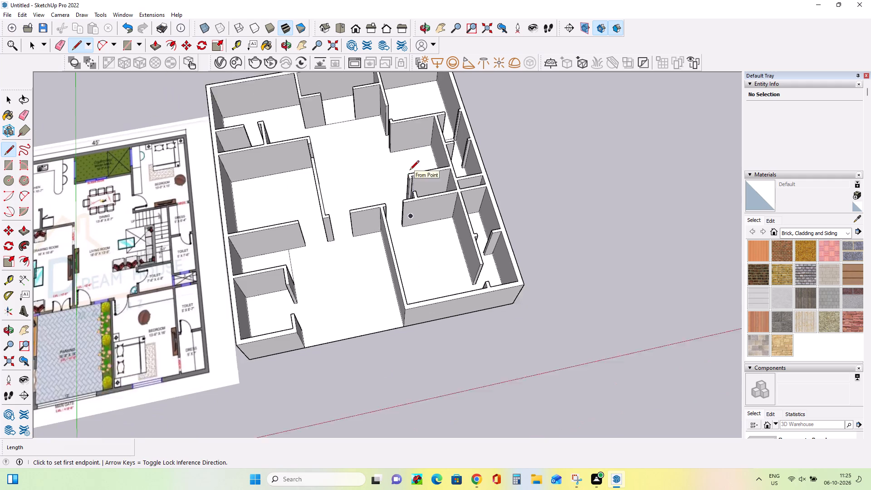
scroll(410, 171, "down", 1)
middle_click_drag(480, 258, 484, 287)
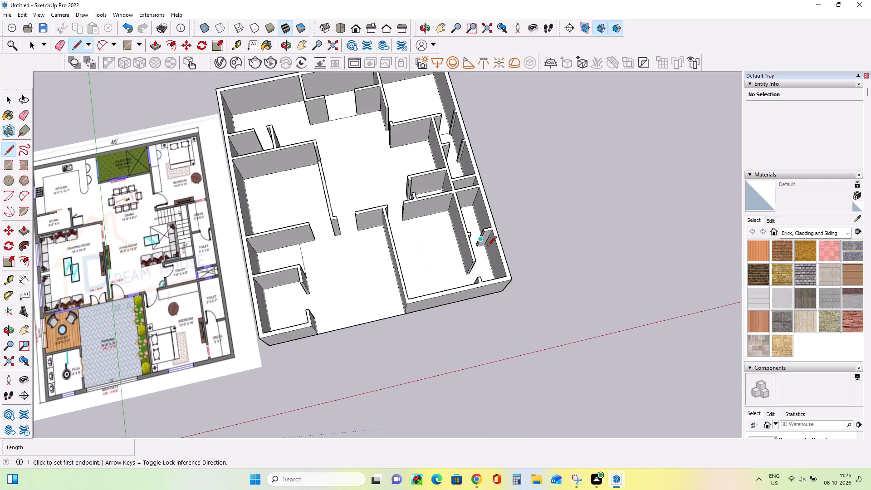
scroll(488, 249, "up", 3)
middle_click_drag(489, 250, 352, 241)
scroll(455, 291, "up", 3)
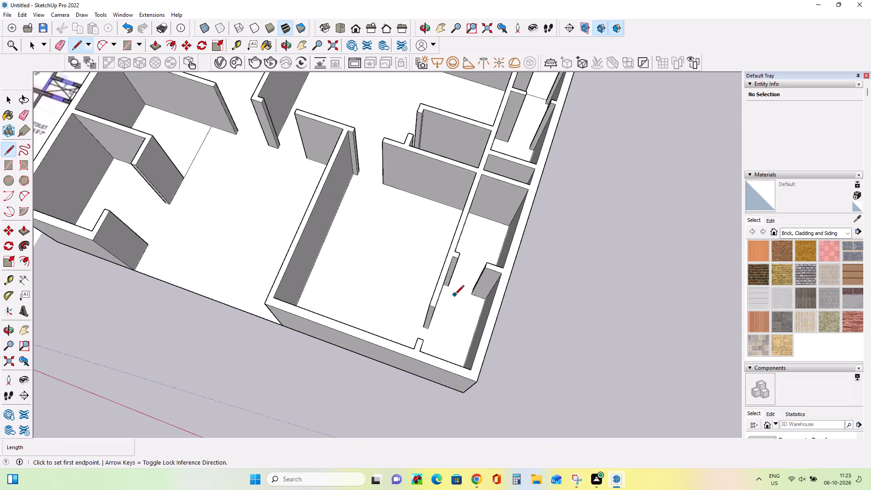
scroll(456, 298, "up", 2)
middle_click_drag(420, 349, 444, 346)
scroll(494, 336, "down", 2)
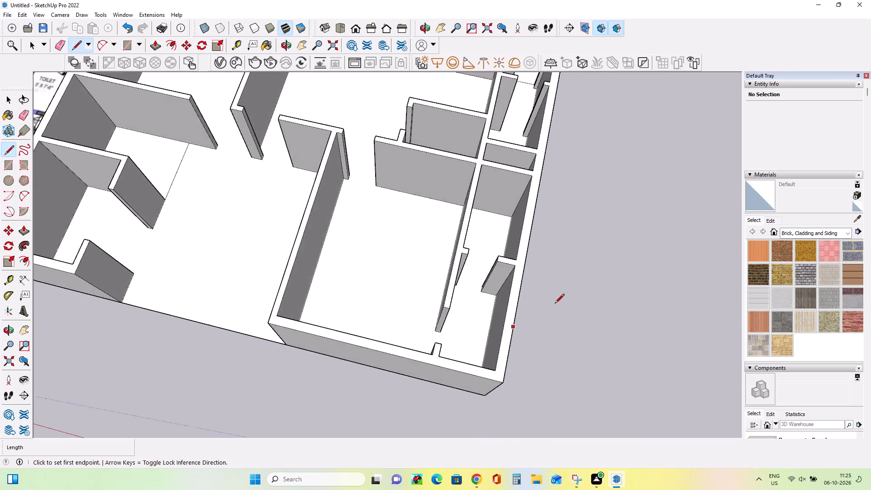
scroll(562, 297, "down", 11)
scroll(291, 295, "up", 8)
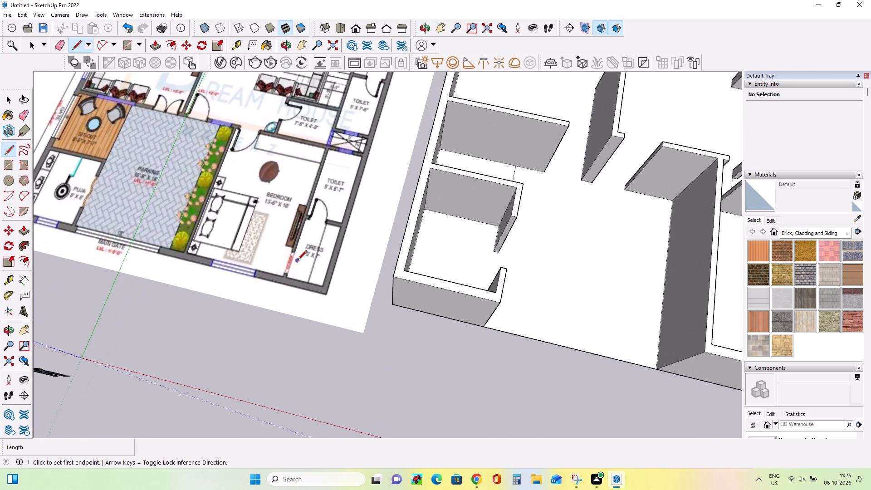
scroll(298, 260, "down", 10)
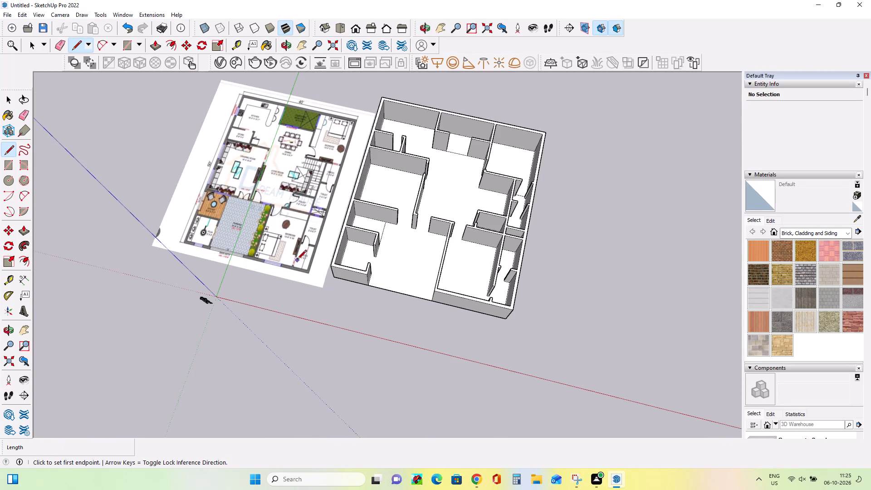
scroll(297, 260, "down", 1)
scroll(302, 253, "up", 3)
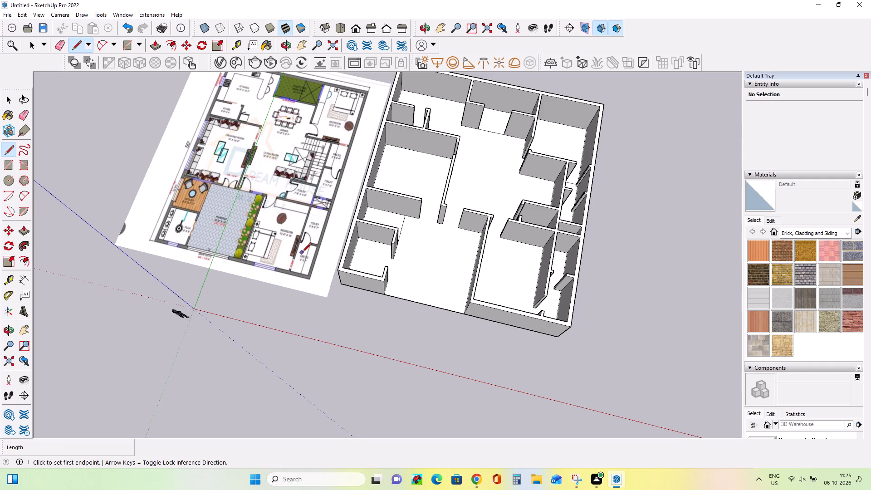
Draw a 2'6" floor line across the doorway between the front bedroom's toilet and dress room.
middle_click_drag(587, 337, 524, 350)
scroll(549, 335, "up", 12)
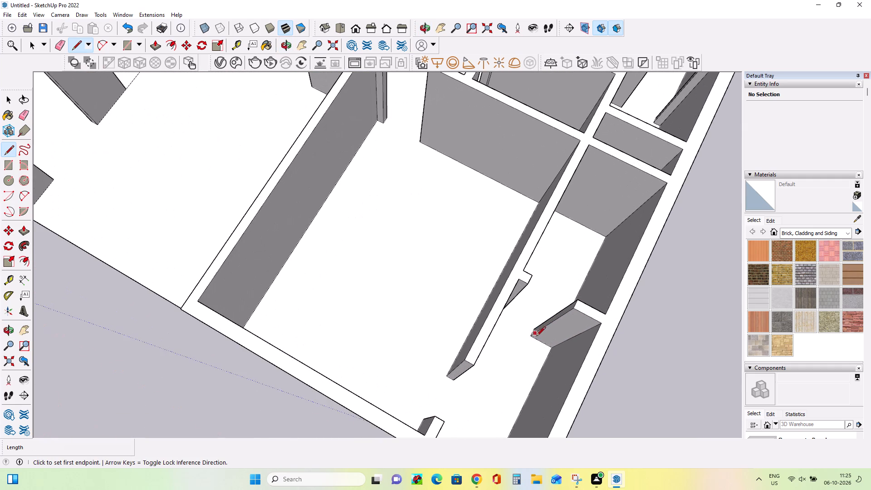
left_click(528, 338)
middle_click_drag(518, 332, 488, 275)
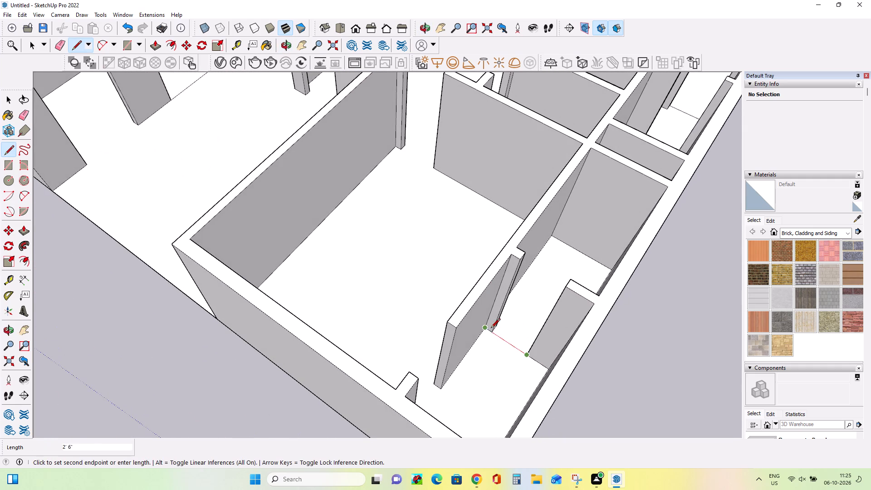
left_click(494, 331)
Examine the whole ground floor model's walls and openings against the reference floor plan.
scroll(474, 345, "down", 8)
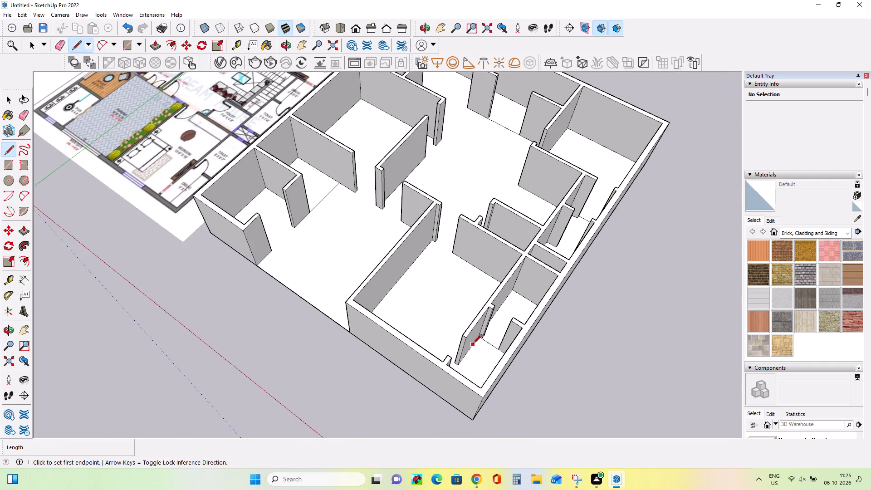
scroll(473, 344, "down", 4)
middle_click_drag(430, 297, 560, 343)
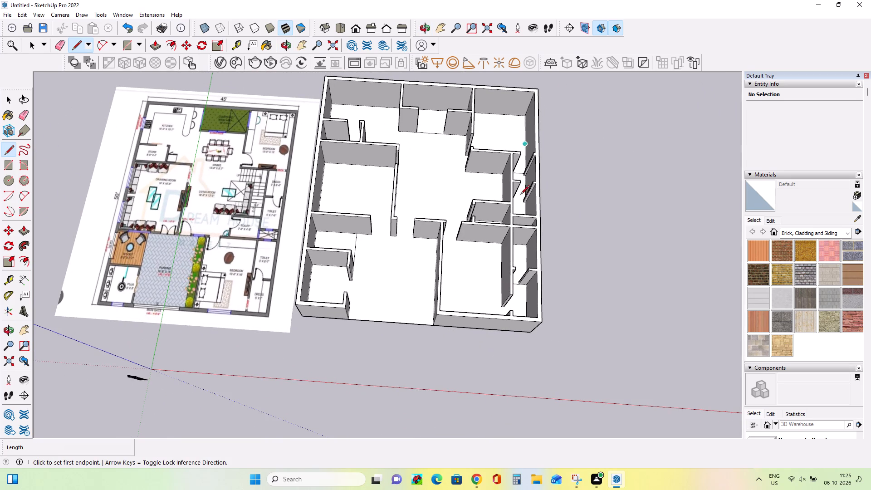
middle_click_drag(554, 209, 558, 268)
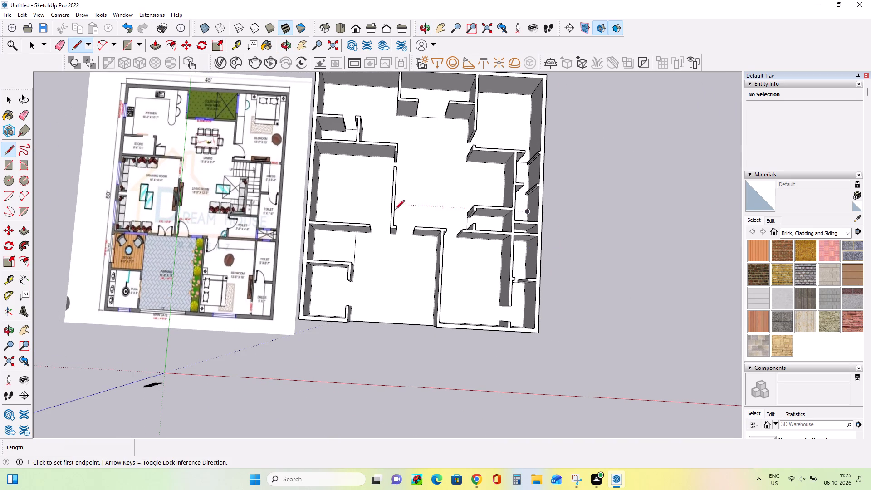
scroll(518, 273, "down", 4)
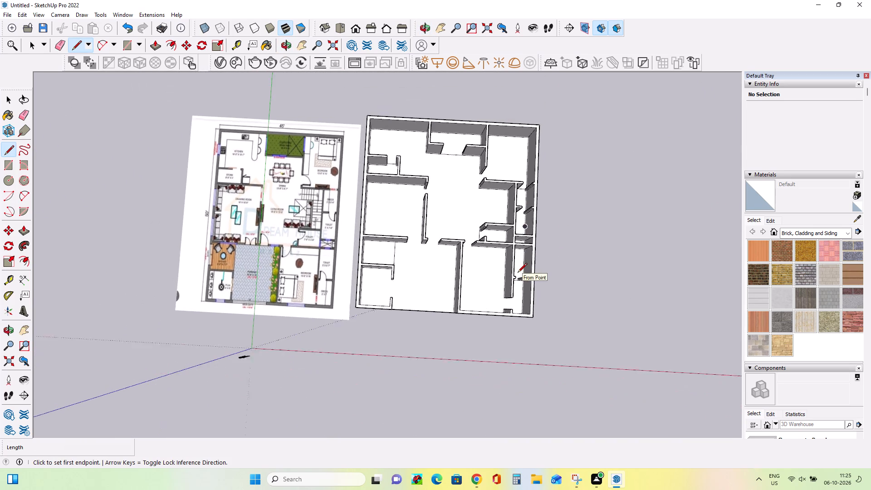
scroll(518, 273, "down", 1)
middle_click_drag(553, 352, 549, 214)
scroll(451, 245, "up", 5)
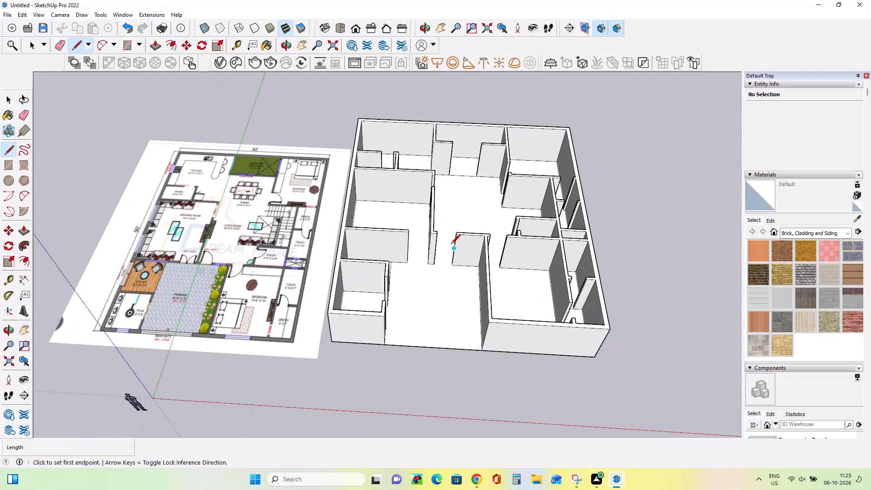
middle_click_drag(530, 230, 532, 264)
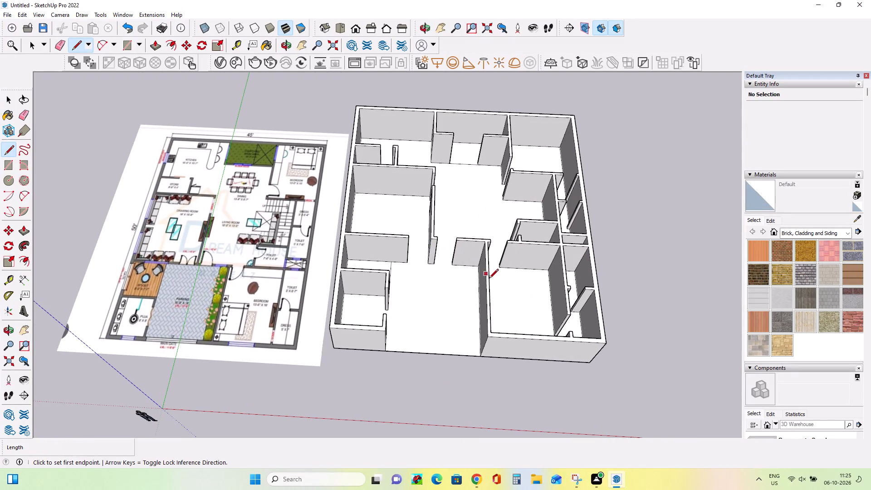
middle_click_drag(489, 286, 490, 309)
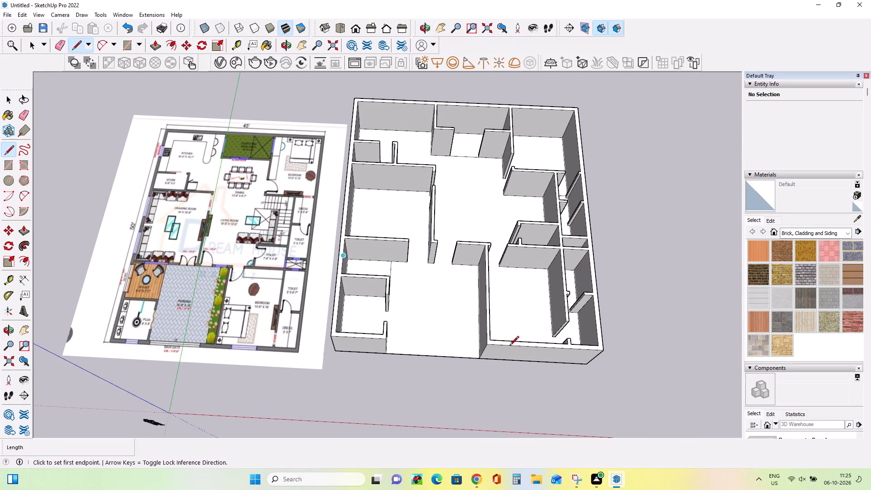
middle_click_drag(550, 295, 487, 286)
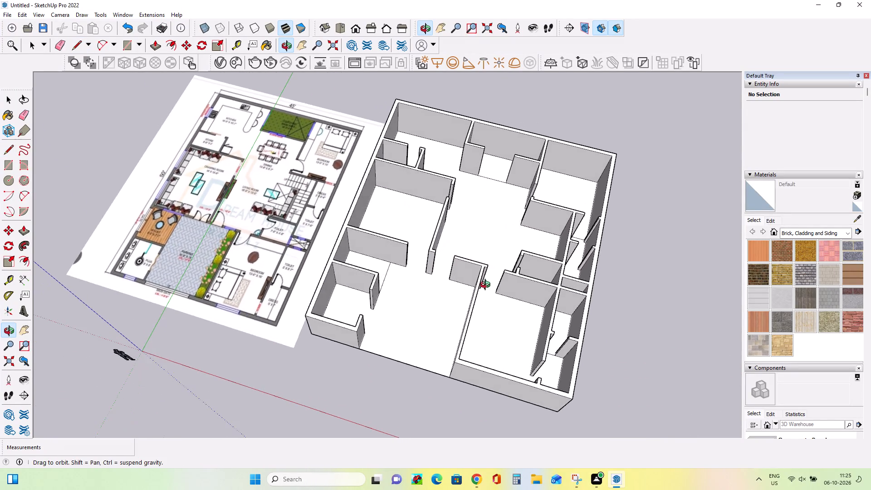
middle_click_drag(487, 286, 401, 284)
middle_click_drag(419, 313, 609, 299)
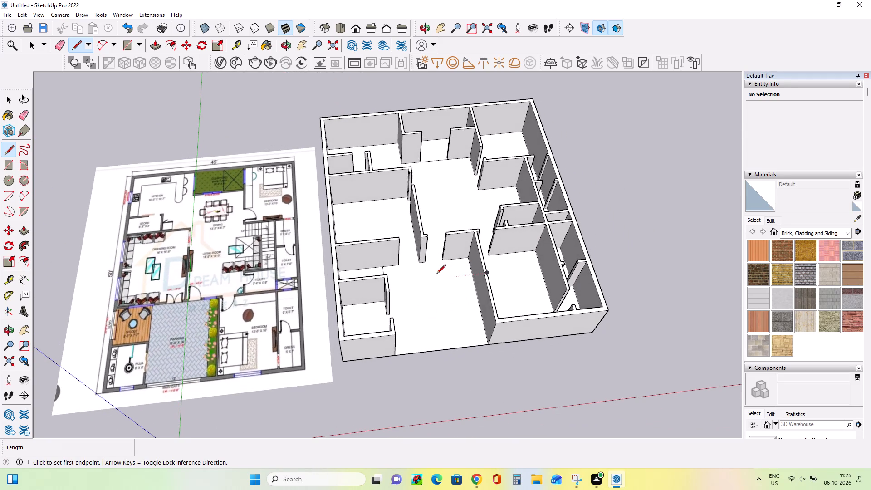
middle_click_drag(465, 279, 466, 299)
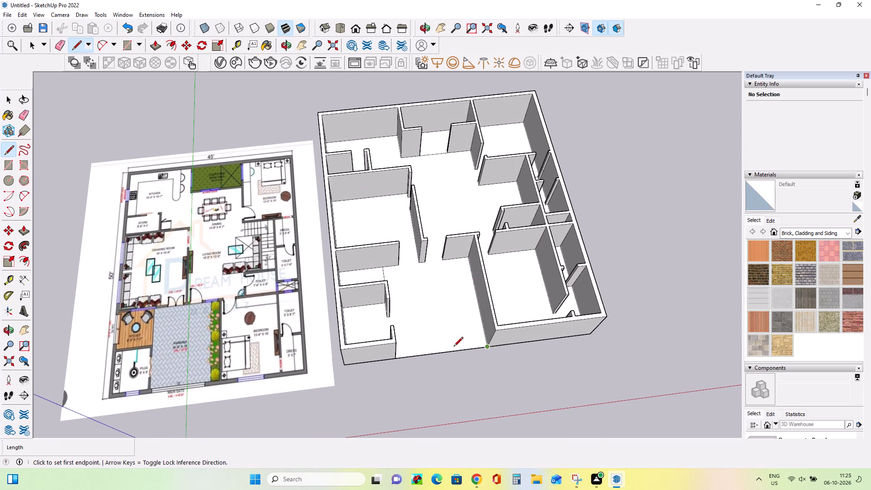
middle_click_drag(461, 346, 464, 362)
middle_click_drag(461, 352, 451, 340)
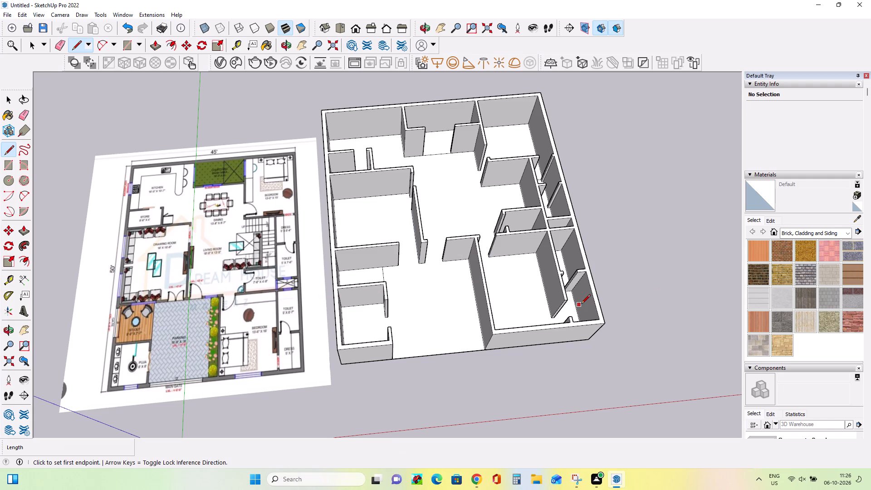
middle_click_drag(632, 211, 639, 255)
scroll(630, 242, "down", 3)
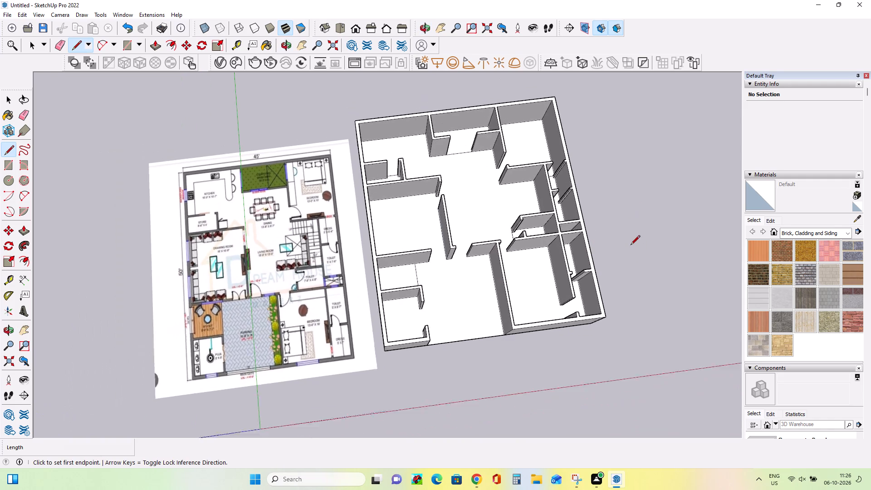
scroll(631, 245, "down", 1)
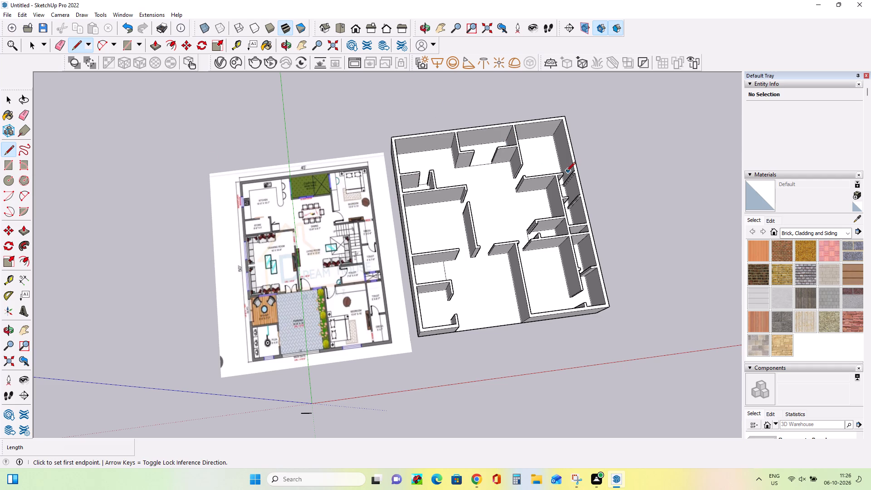
Draw a floor line across the living room's entrance doorway from the parking area, between the wall base corners.
scroll(509, 173, "up", 5)
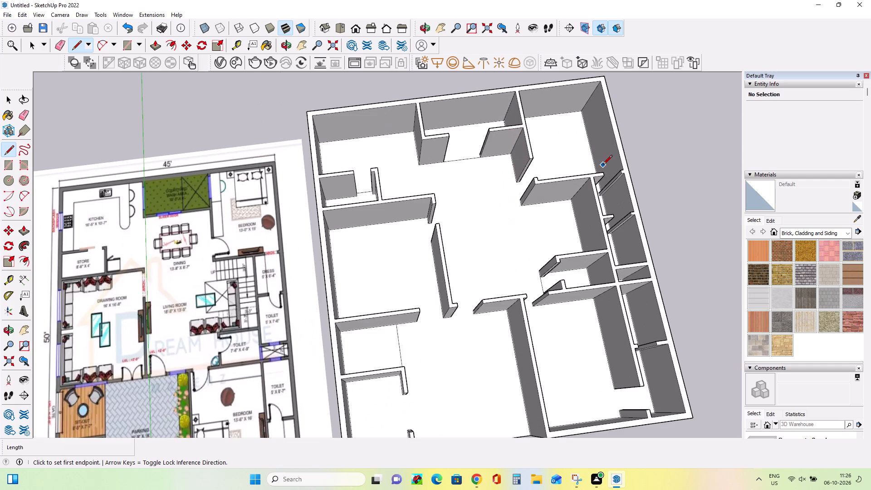
middle_click_drag(604, 165, 408, 145)
middle_click_drag(411, 155, 590, 216)
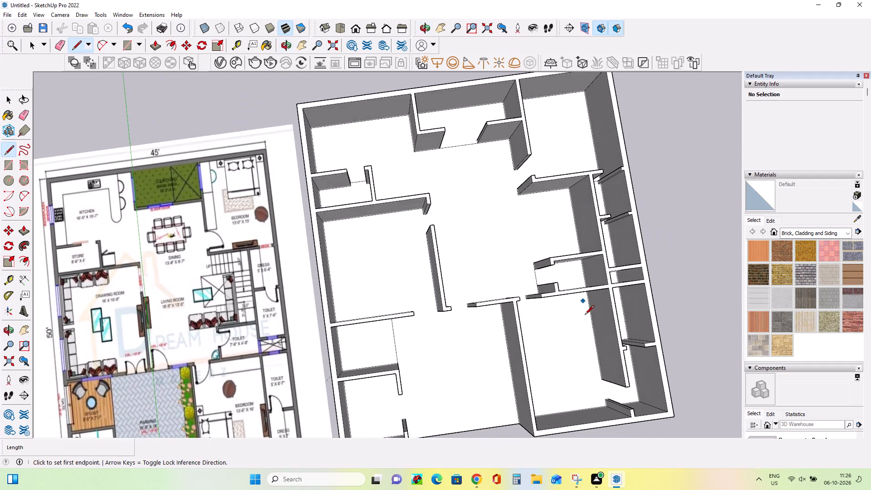
middle_click_drag(583, 315, 545, 198)
scroll(536, 216, "down", 2)
scroll(455, 308, "up", 2)
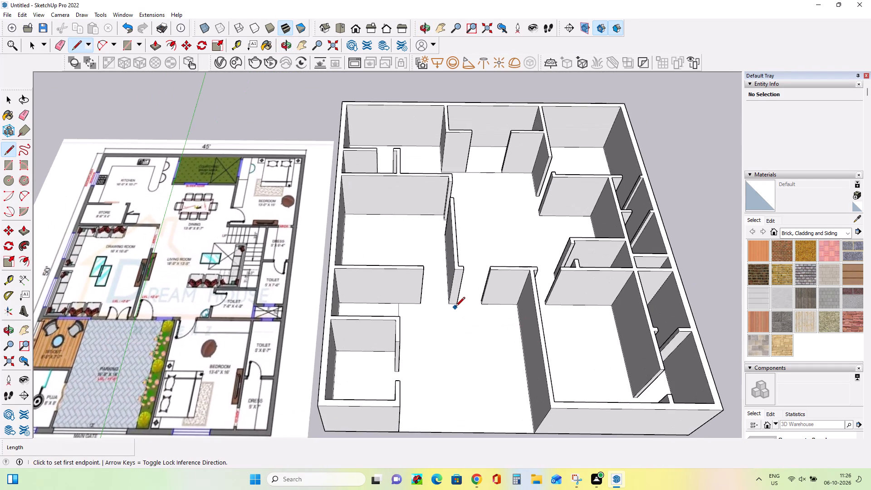
middle_click_drag(455, 307, 464, 333)
left_click(456, 302)
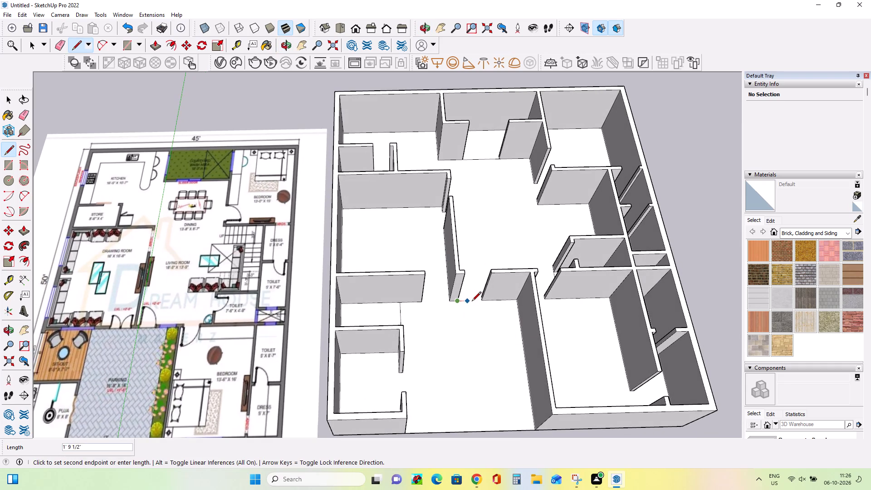
left_click(482, 302)
middle_click_drag(499, 302, 500, 317)
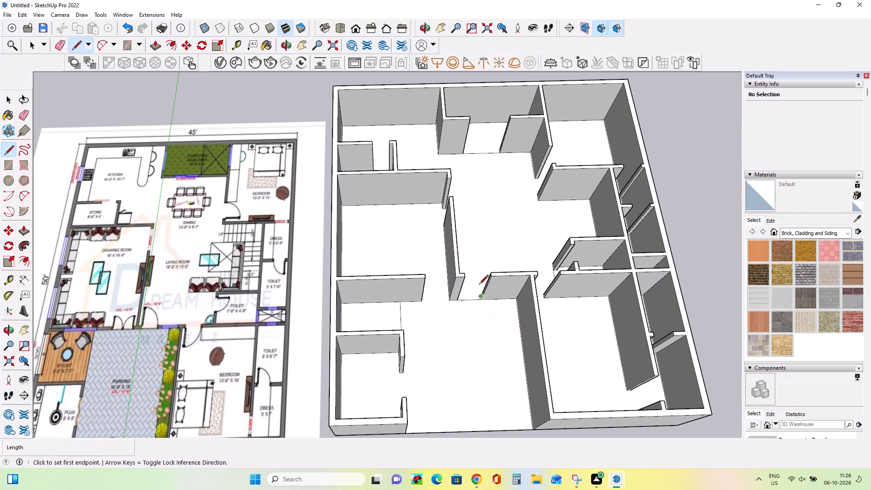
Draw a 4' floor line across the drawing room's entrance doorway from the parking area, between the wall base corners.
scroll(475, 275, "up", 2)
scroll(475, 275, "down", 6)
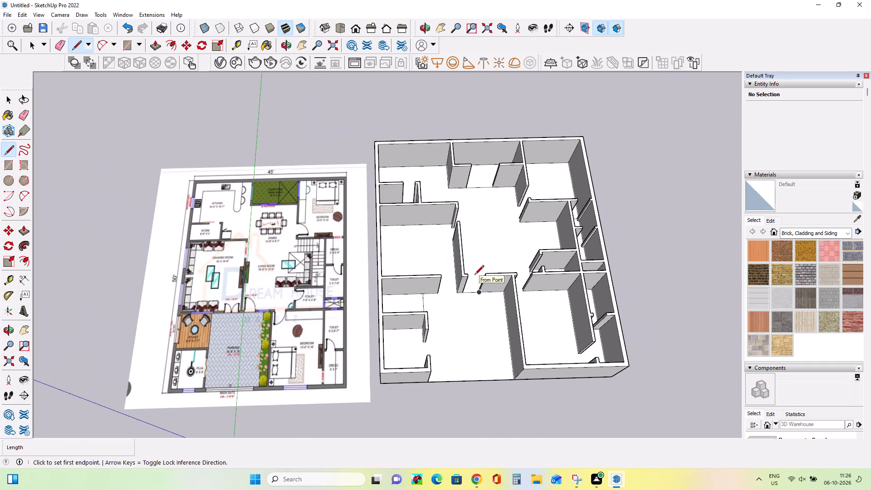
middle_click_drag(475, 275, 475, 286)
scroll(465, 292, "up", 3)
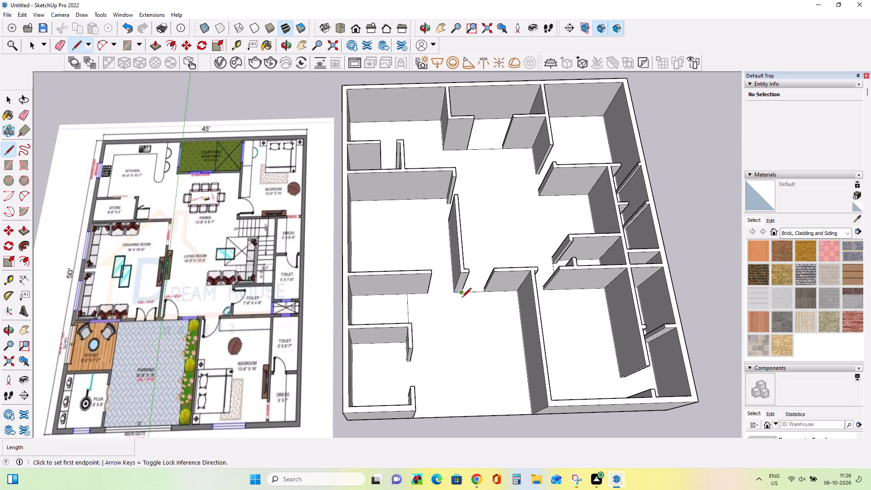
left_click(455, 294)
left_click(426, 292)
Paint the main interior floor covering the kitchen, drawing room, living room and bedrooms with Field Square Tile from the Tile materials.
left_click(811, 230)
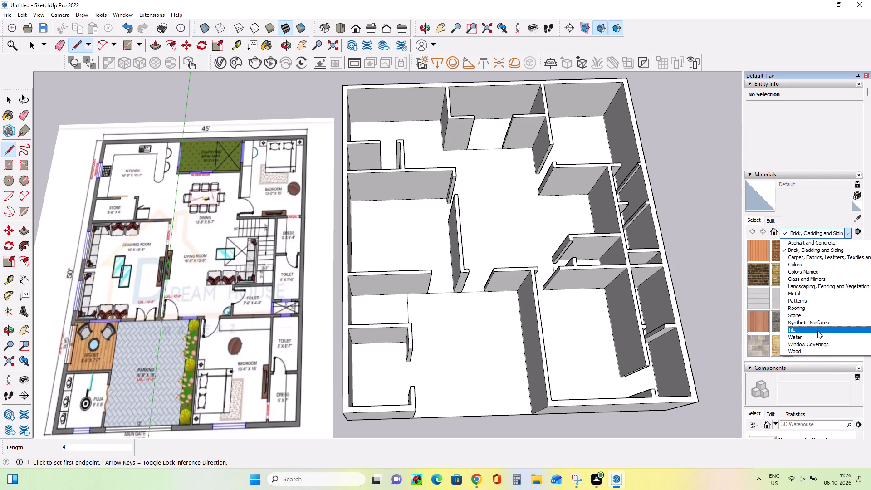
left_click(817, 331)
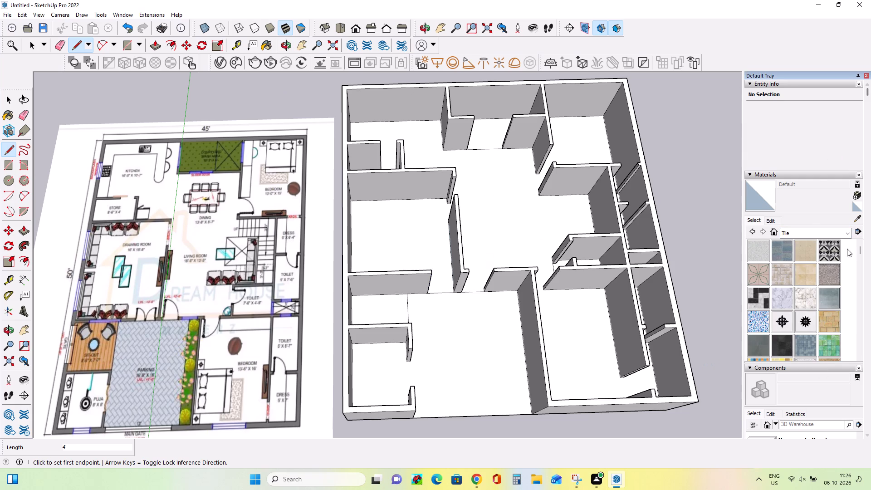
left_click(814, 276)
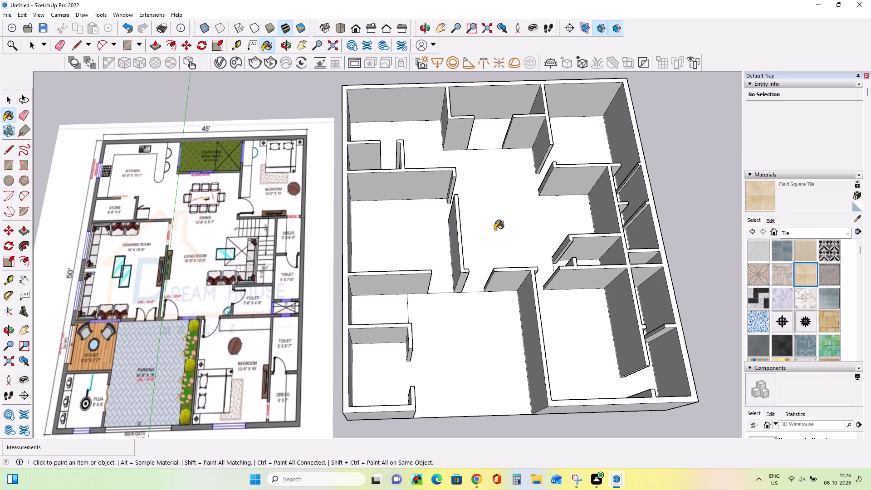
left_click(431, 241)
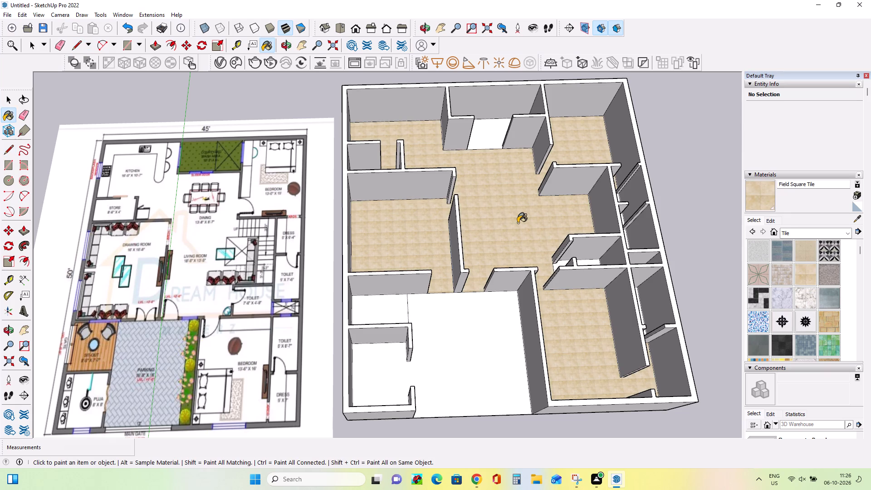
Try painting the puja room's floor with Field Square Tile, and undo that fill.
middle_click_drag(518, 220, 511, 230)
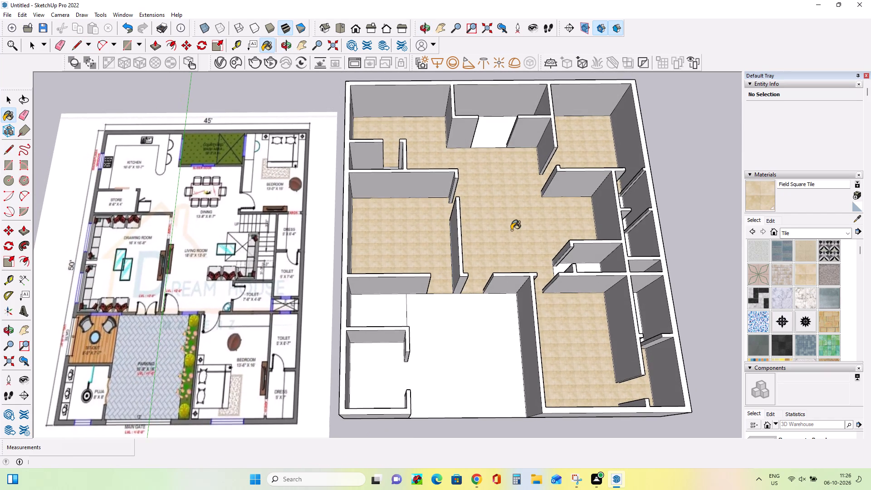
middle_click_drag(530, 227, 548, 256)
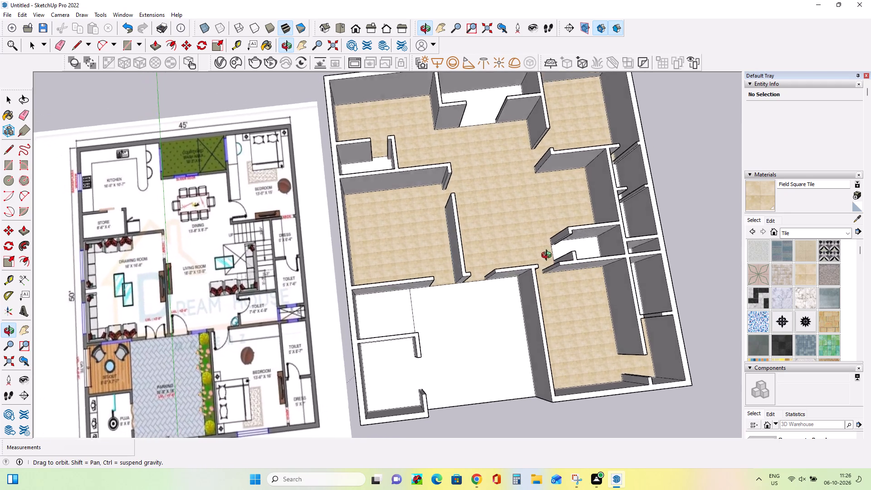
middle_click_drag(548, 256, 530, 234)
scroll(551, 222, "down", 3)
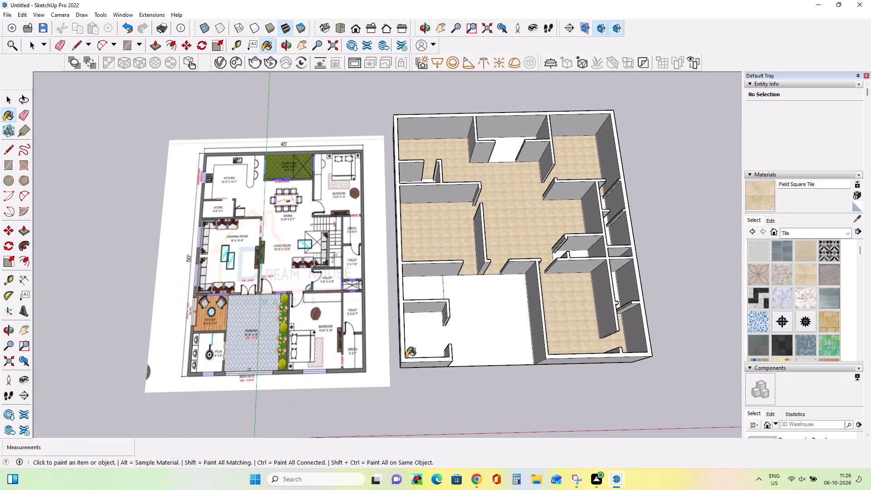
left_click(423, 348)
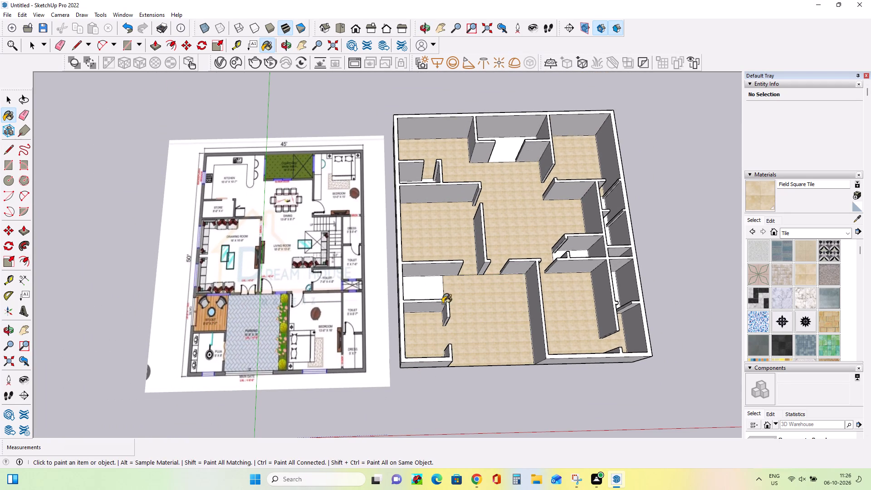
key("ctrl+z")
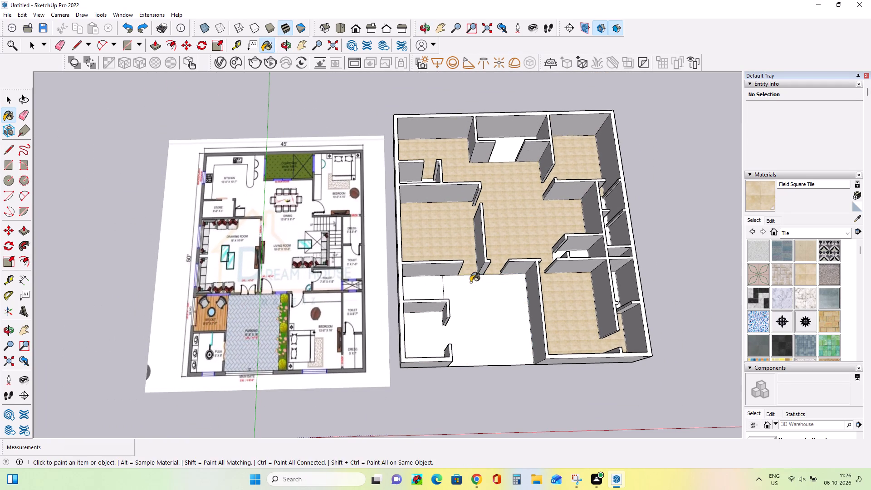
Draw a floor line about 4'11" long across the puja room's opening to the parking area, between the wall base corners.
left_click(9, 150)
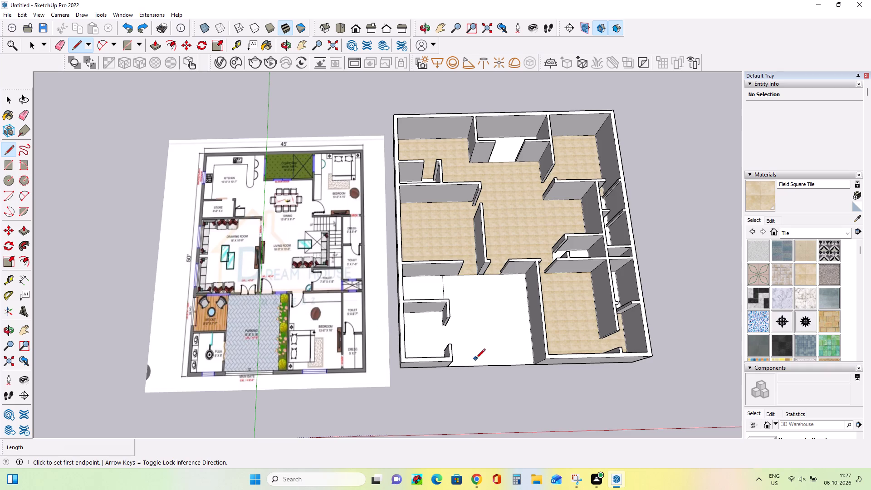
middle_click_drag(476, 359, 250, 331)
scroll(327, 371, "up", 4)
left_click(352, 353)
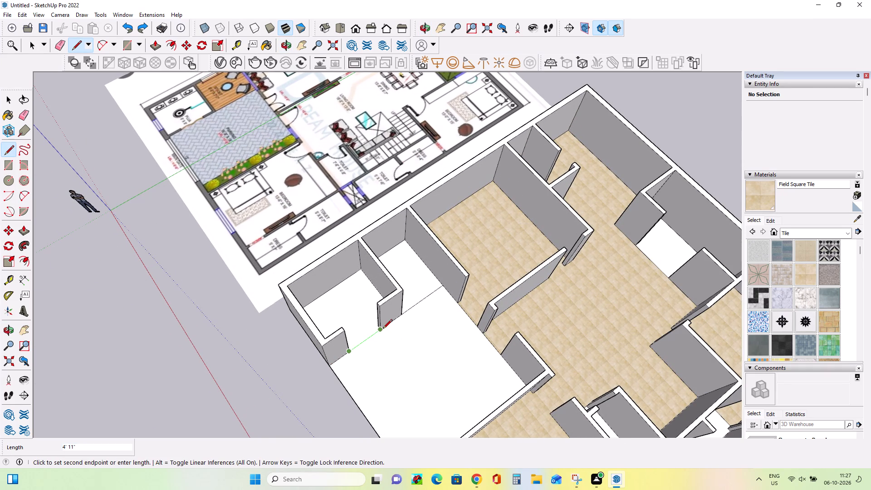
left_click_drag(383, 329, 378, 329)
middle_click_drag(251, 356, 485, 348)
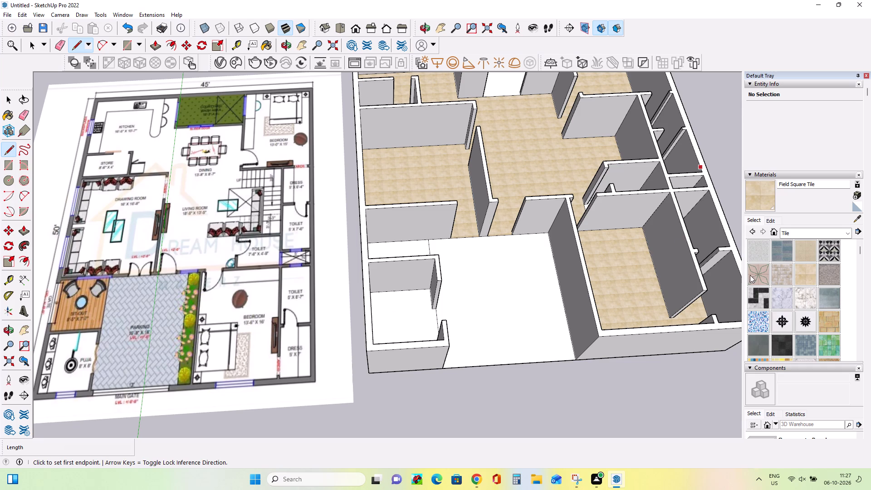
Paint the puja room's floor with Field Square Tile.
left_click(813, 272)
left_click(402, 297)
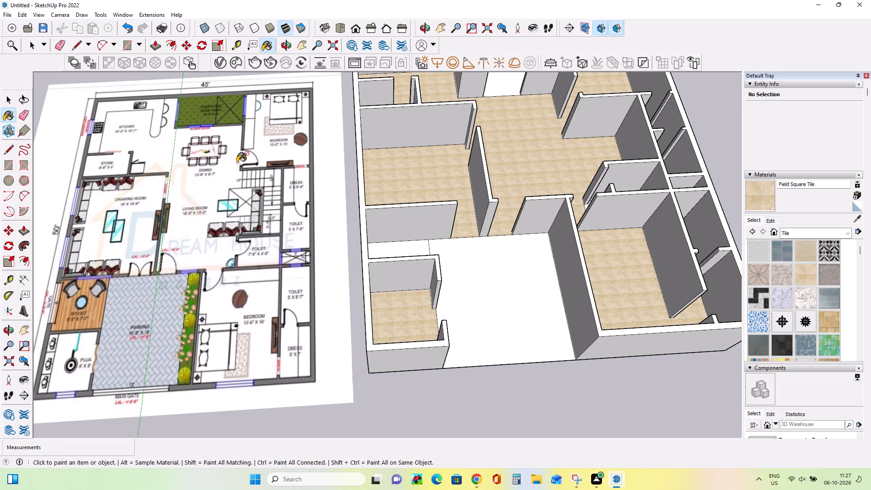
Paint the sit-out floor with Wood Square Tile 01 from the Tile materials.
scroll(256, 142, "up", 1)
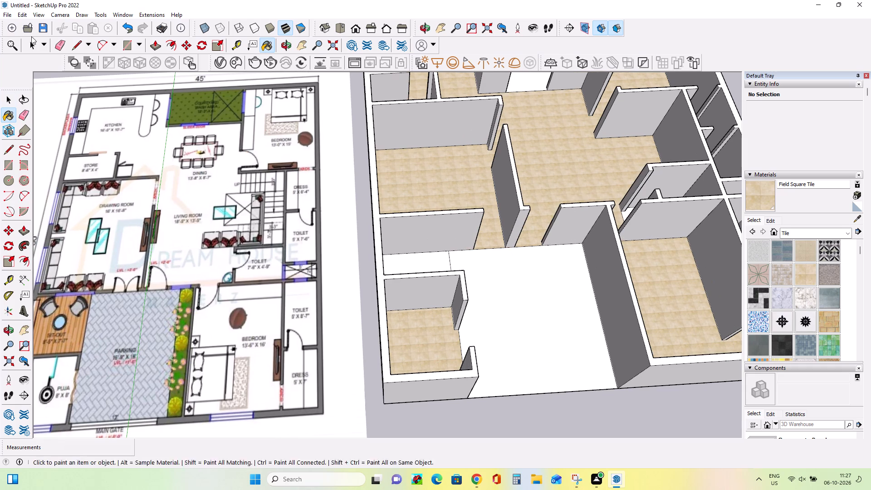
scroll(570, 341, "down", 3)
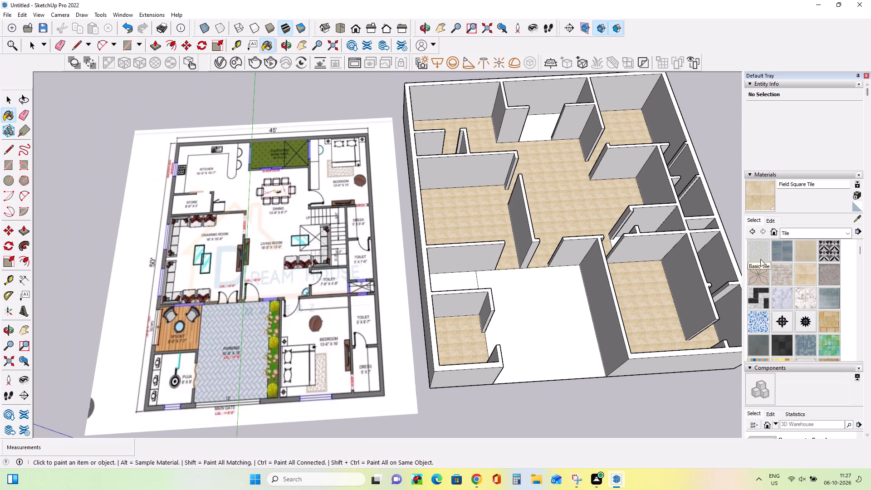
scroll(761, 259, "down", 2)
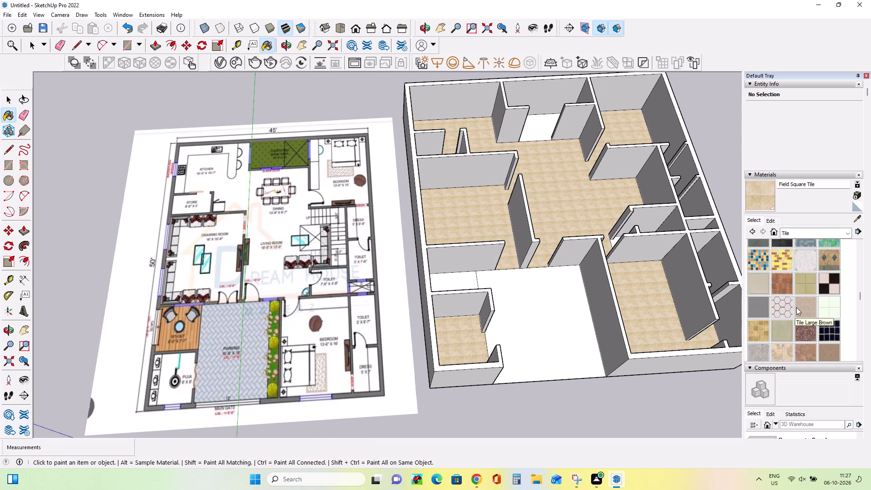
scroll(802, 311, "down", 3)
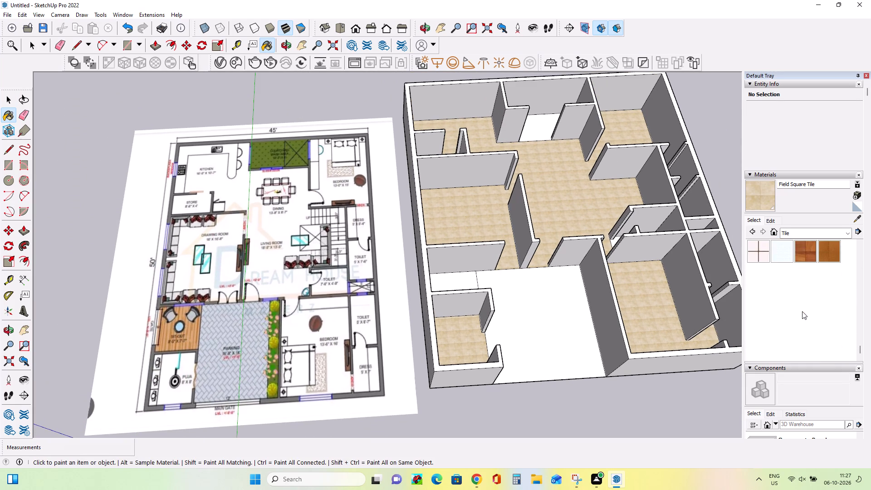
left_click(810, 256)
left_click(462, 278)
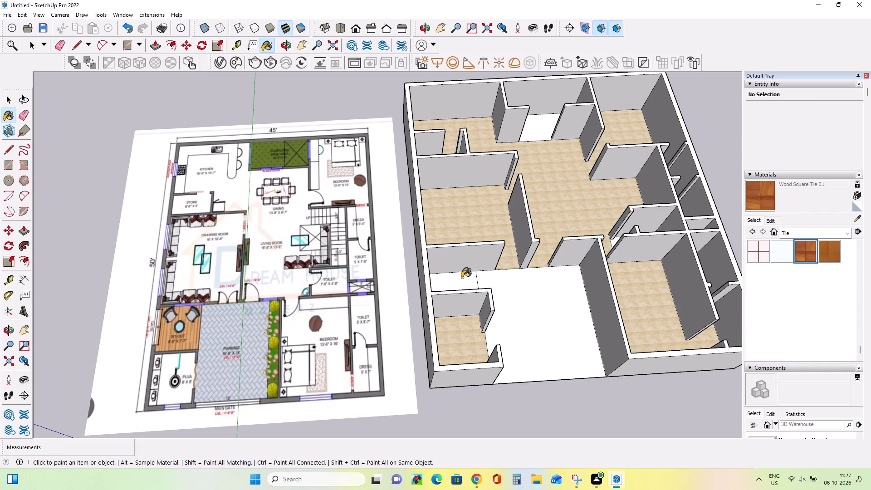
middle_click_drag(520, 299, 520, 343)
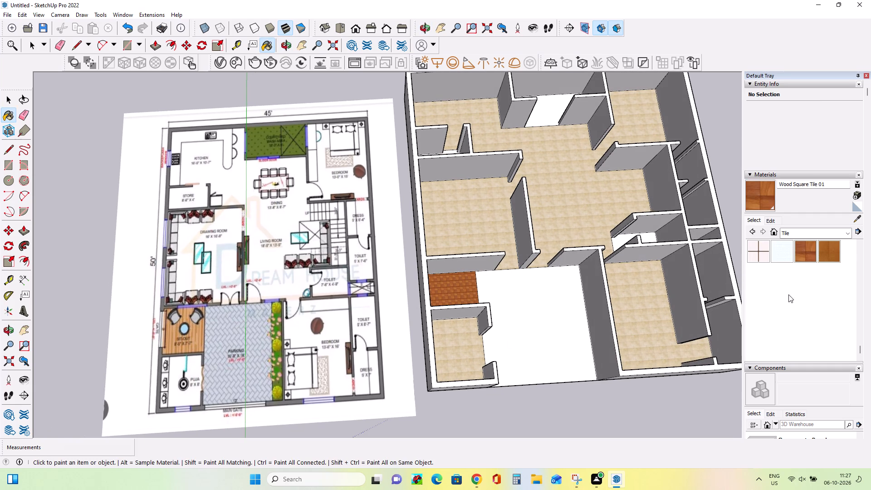
Paint the sit-out floor with Wood Square Tile 02.
left_click(822, 250)
left_click(453, 282)
Compare the sit-out's floor finish with the sit-out and parking area on the reference floor plan.
scroll(451, 291, "up", 2)
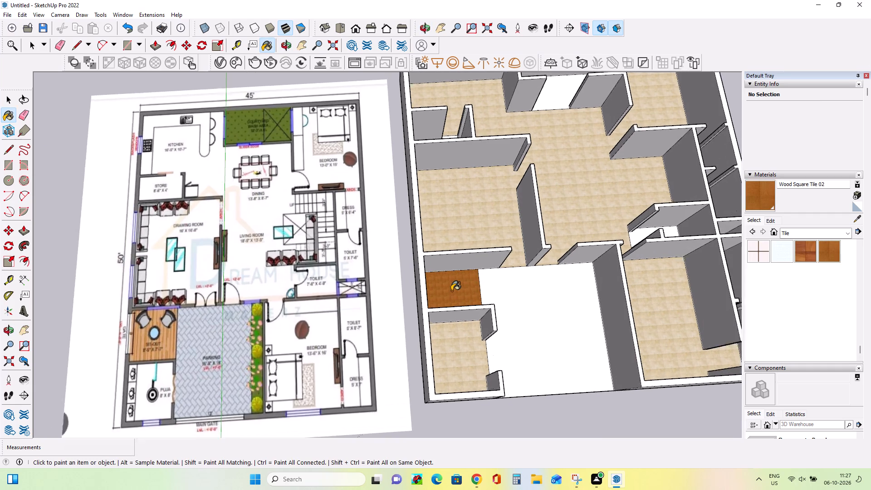
scroll(451, 291, "up", 6)
scroll(452, 290, "down", 4)
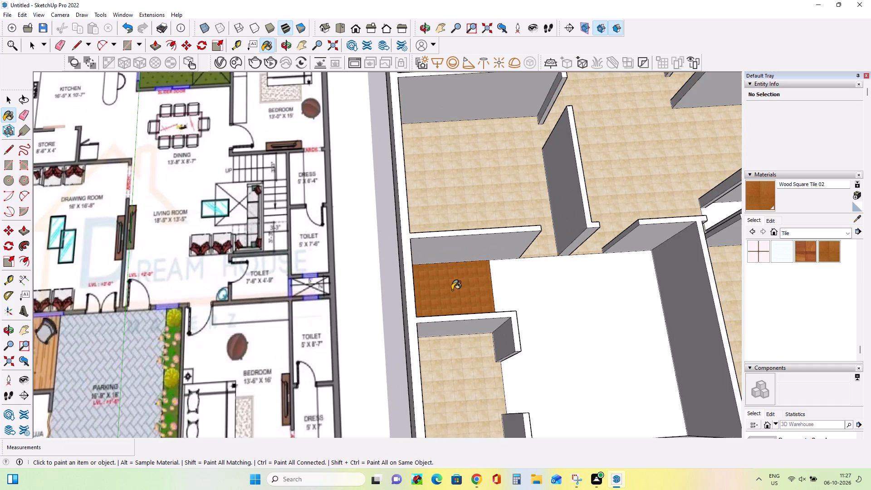
scroll(452, 290, "down", 4)
scroll(167, 360, "up", 7)
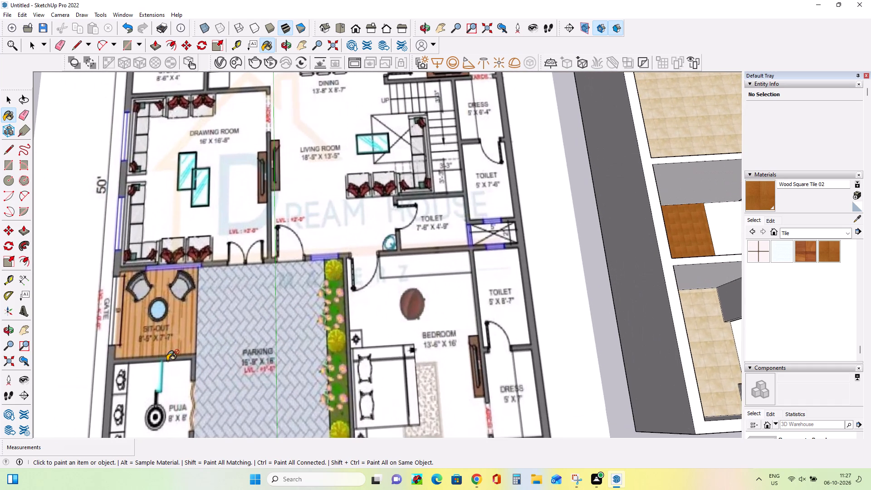
scroll(169, 360, "down", 13)
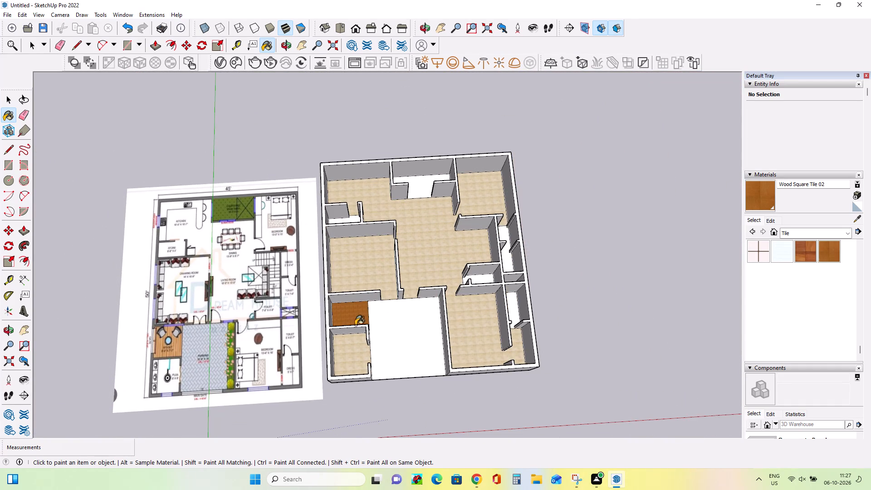
Paint the sit-out floor with Wood Floor Dark from the Wood materials.
scroll(356, 332, "up", 4)
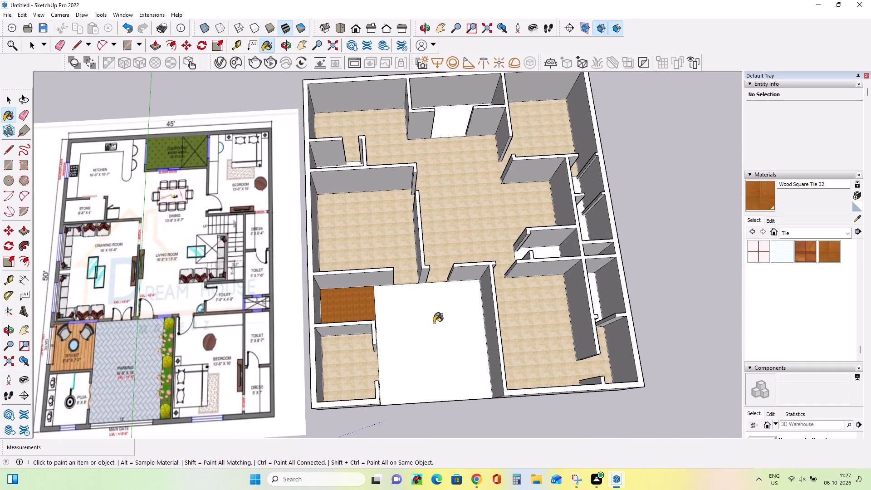
scroll(461, 325, "down", 3)
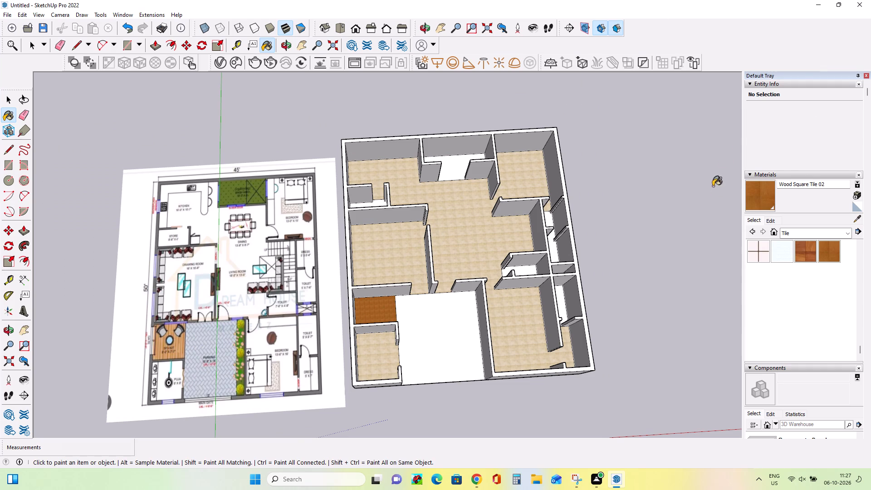
left_click(841, 232)
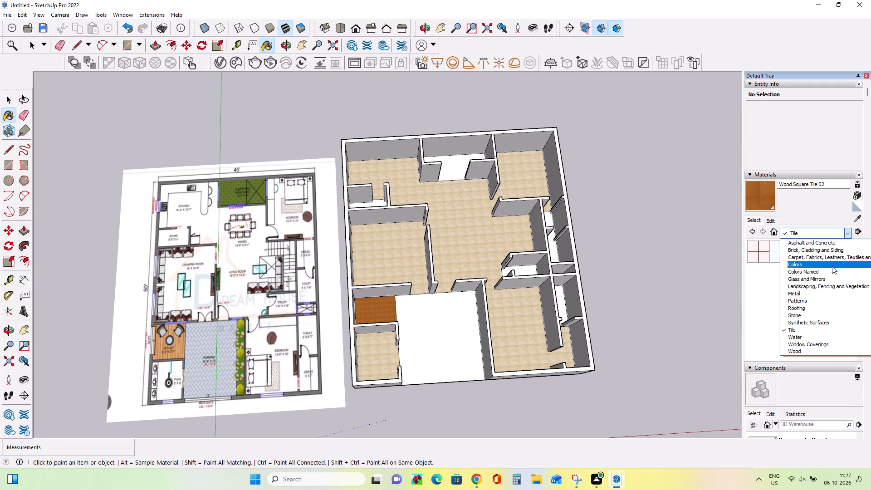
scroll(832, 266, "up", 3)
scroll(832, 318, "down", 4)
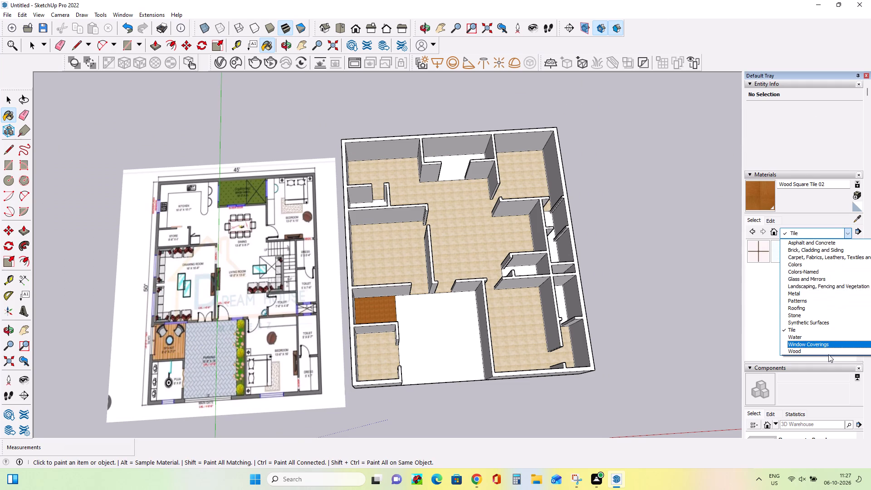
left_click(828, 354)
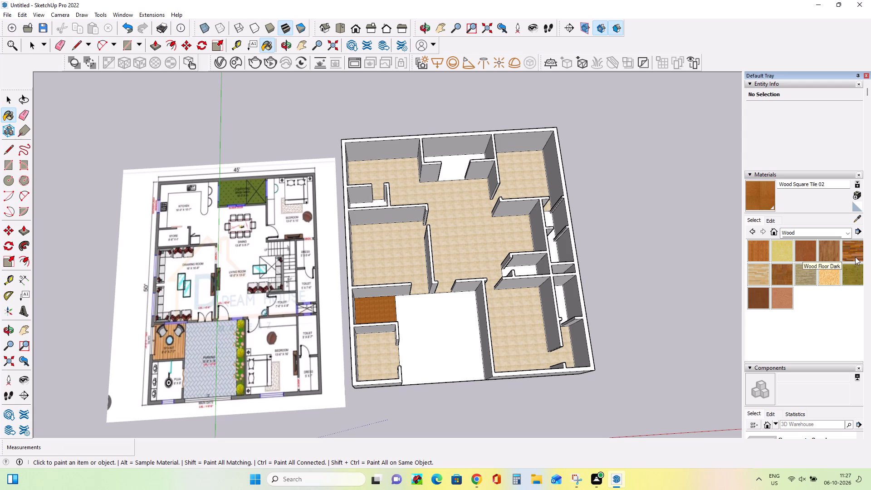
left_click(855, 255)
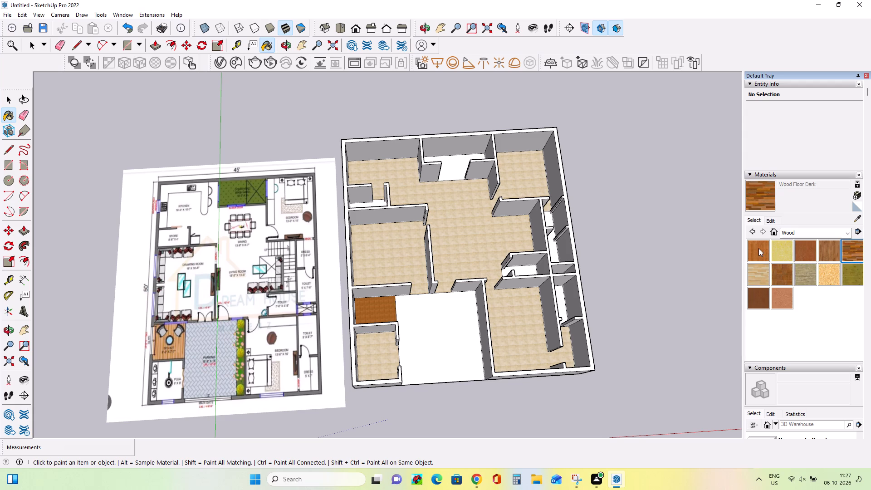
left_click(380, 311)
left_click(371, 310)
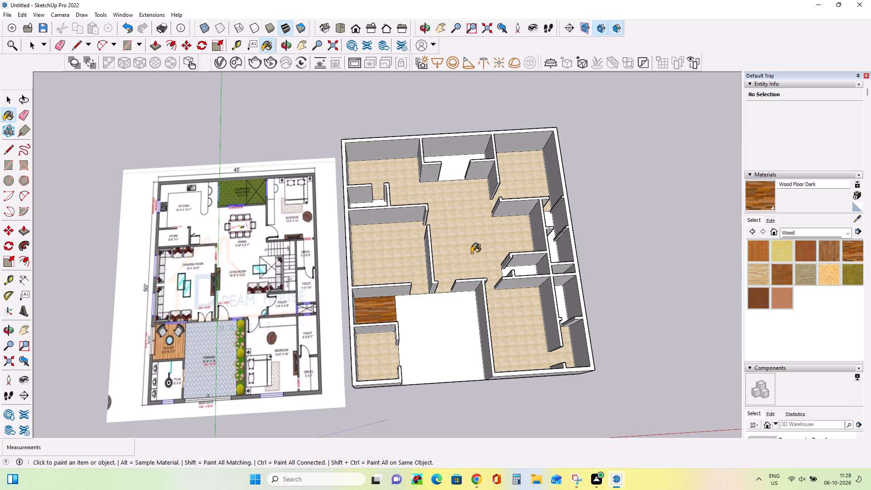
Paint the courtyard floor with Grass Dark Green from the Landscaping, Fencing and Vegetation materials.
left_click(823, 233)
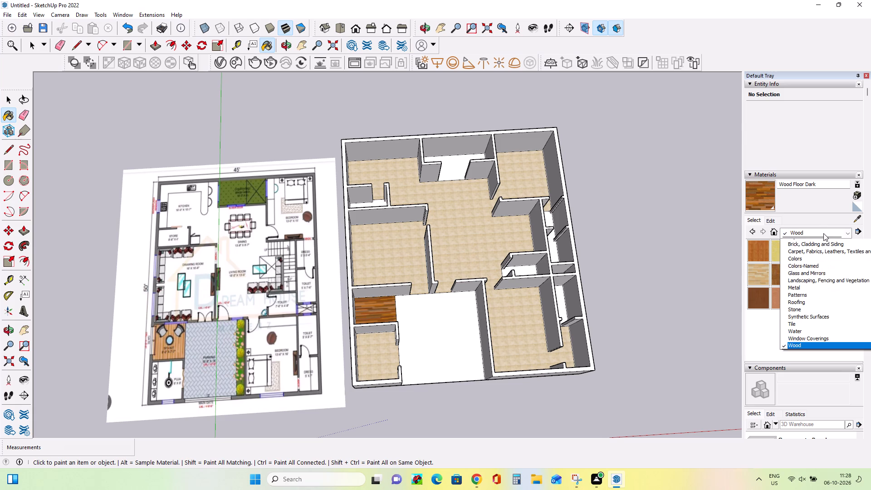
scroll(807, 271, "up", 3)
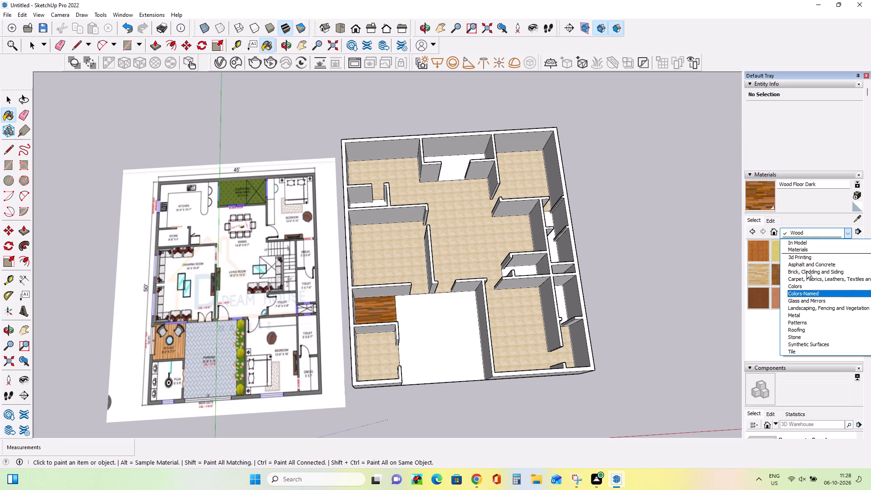
scroll(807, 271, "up", 3)
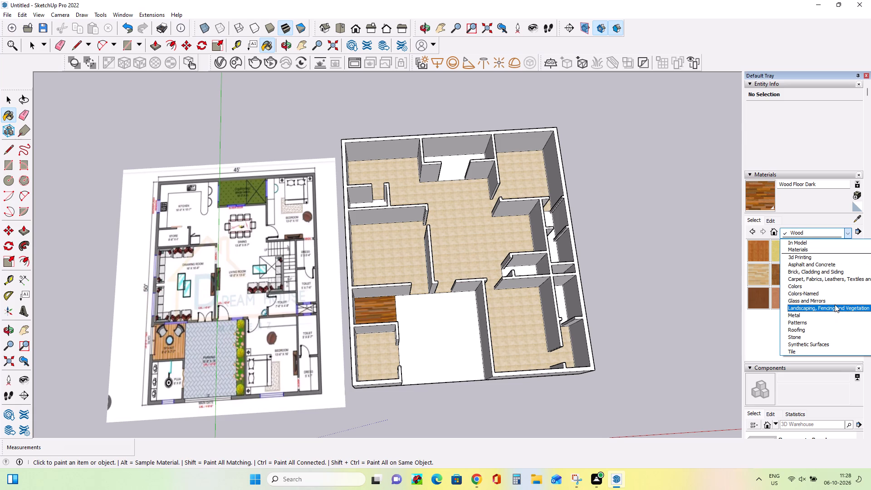
left_click(834, 304)
left_click(814, 234)
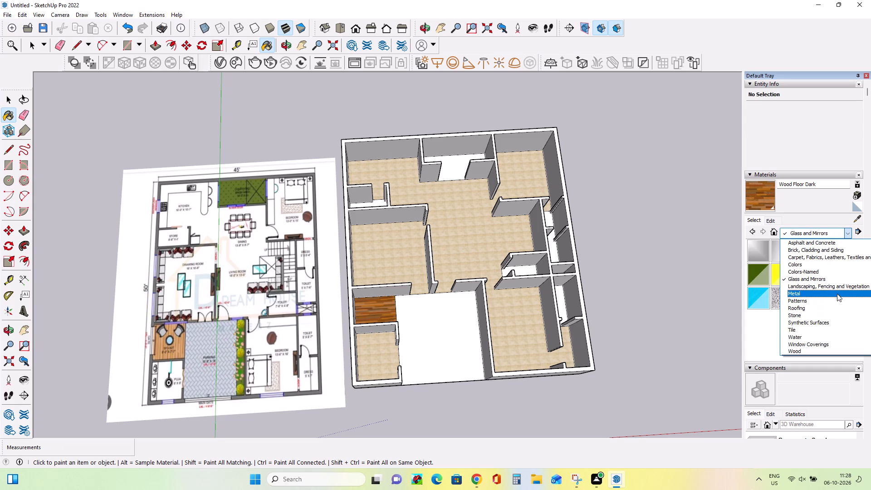
left_click(835, 286)
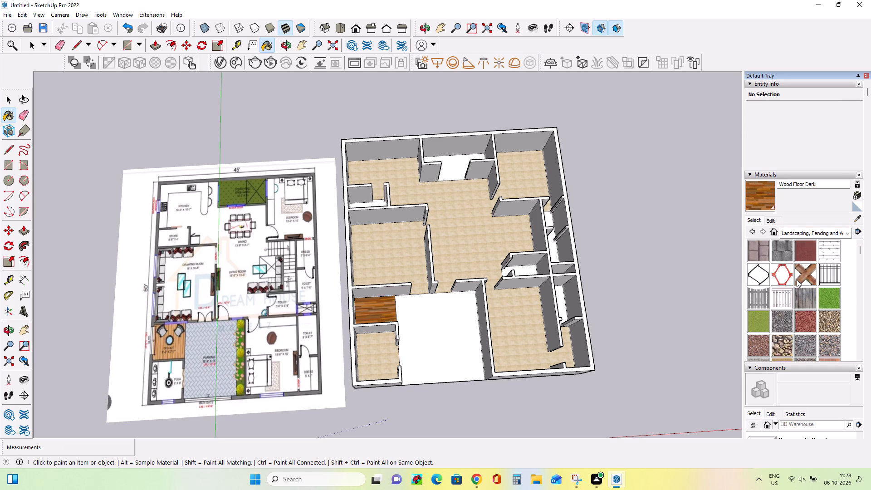
left_click(840, 292)
left_click(832, 299)
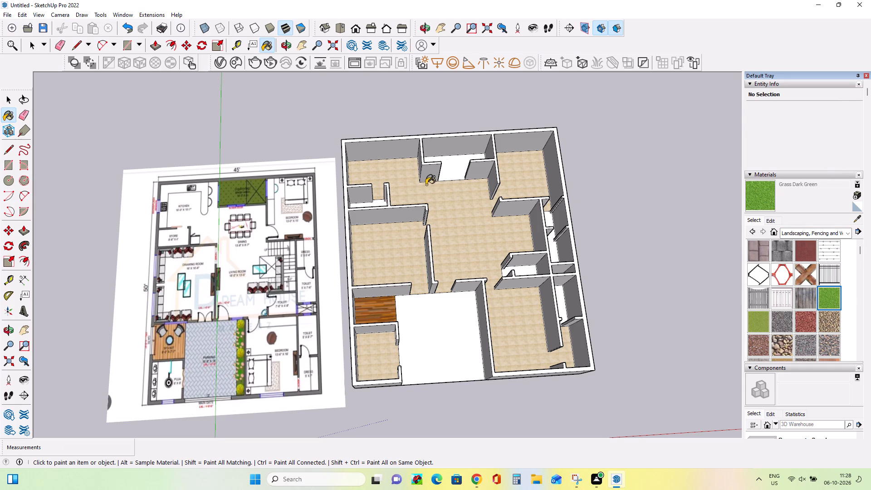
left_click(456, 162)
left_click(453, 171)
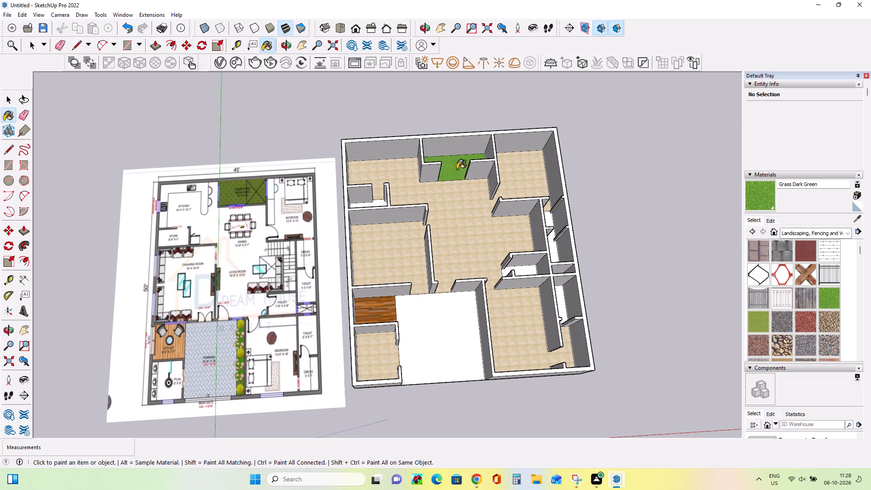
Draw a rectangular planting strip about 18' 3" by 3' 4" on the parking floor, along the front bedroom's wall.
scroll(428, 399, "up", 3)
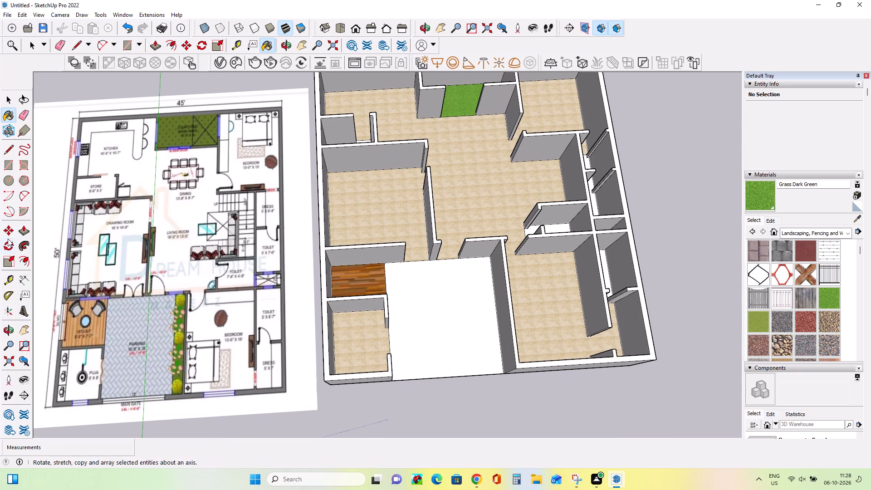
left_click(7, 168)
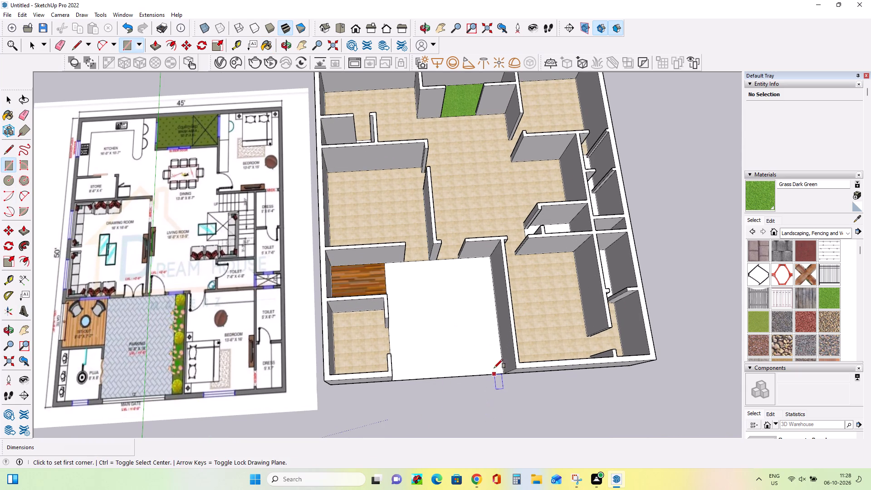
left_click(504, 376)
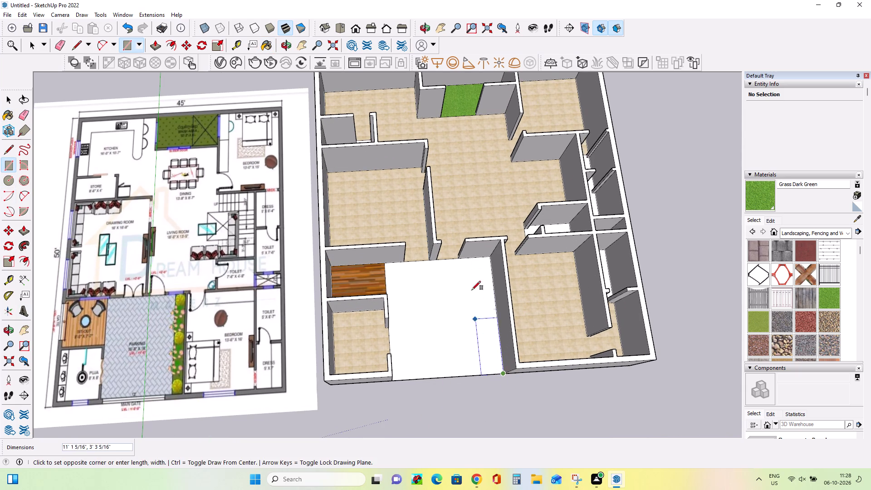
scroll(472, 258, "up", 3)
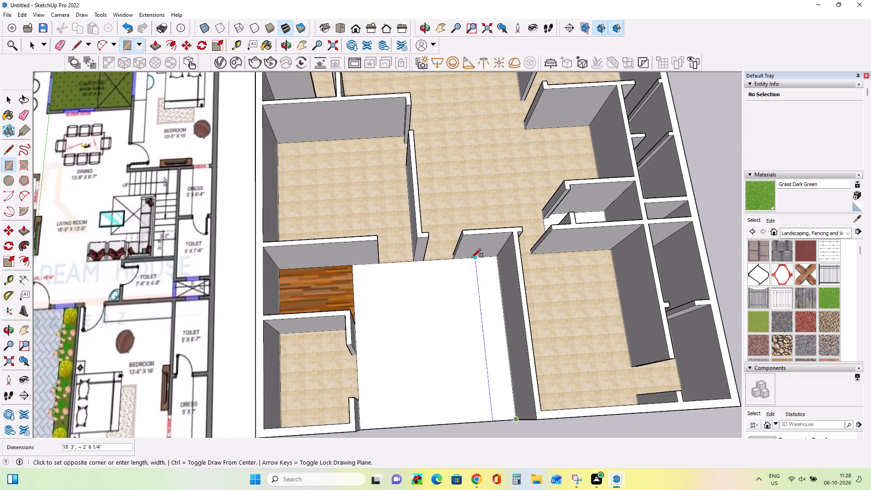
left_click(468, 256)
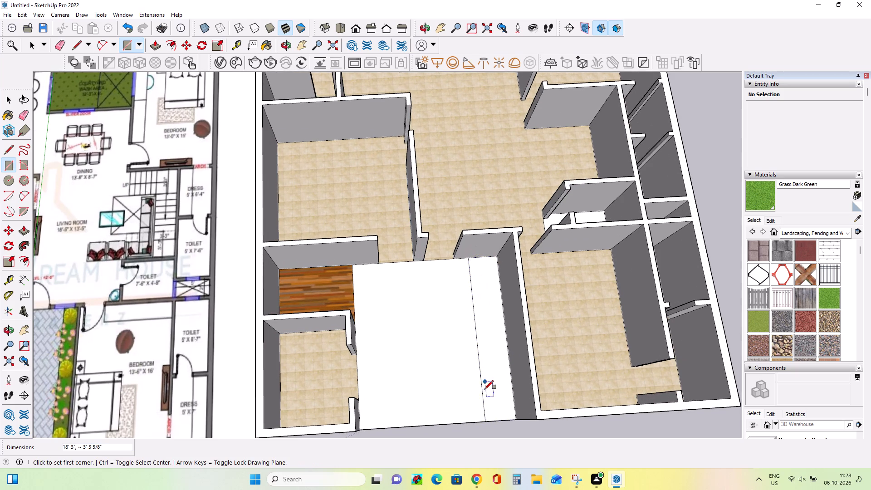
Paint the planting strip beside the parking area with Grass Dark Green.
scroll(484, 389, "down", 6)
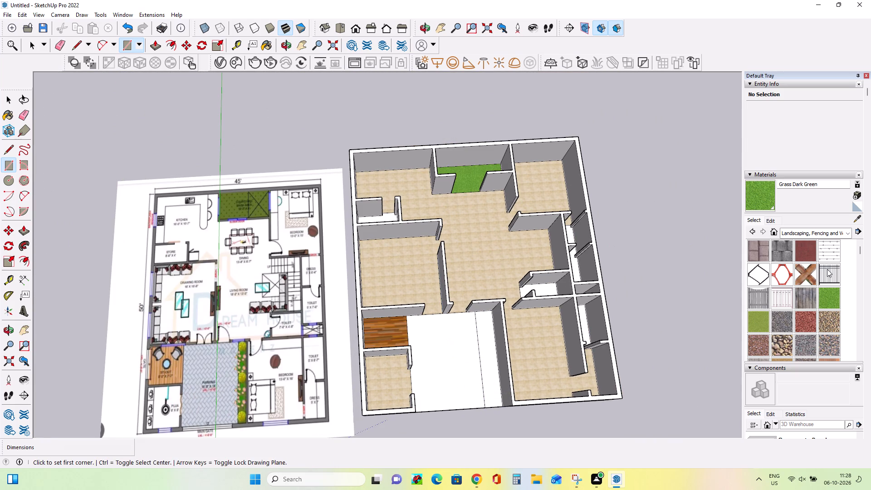
left_click(825, 294)
left_click(494, 380)
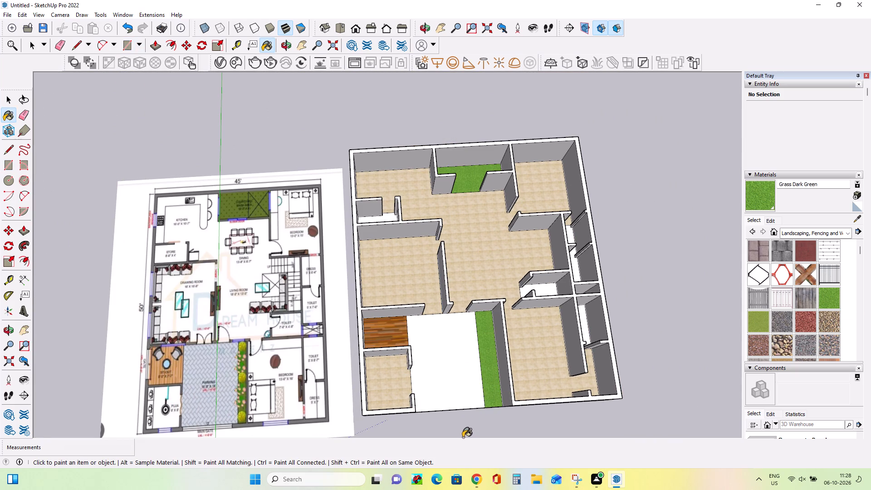
Compare the parking area with its paving on the reference floor plan, and look through the landscaping materials for a matching finish.
middle_click_drag(462, 435, 458, 346)
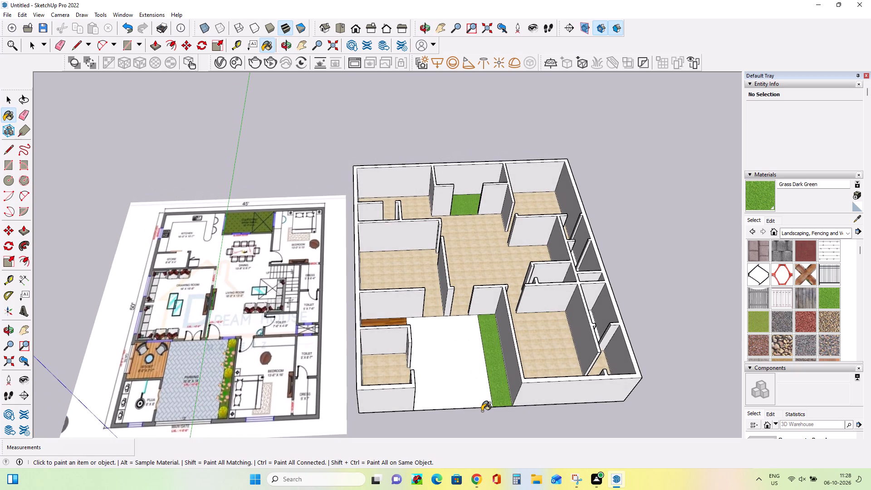
scroll(482, 411, "up", 4)
scroll(65, 392, "up", 4)
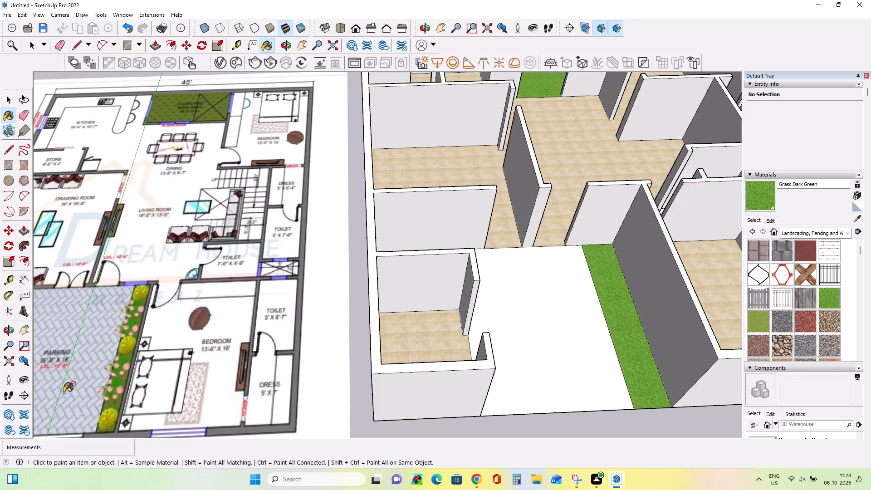
scroll(65, 392, "up", 3)
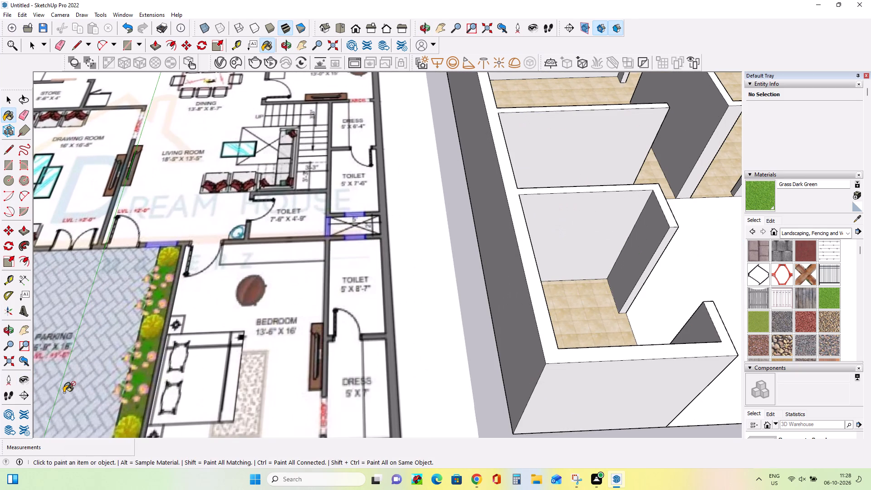
scroll(65, 392, "down", 9)
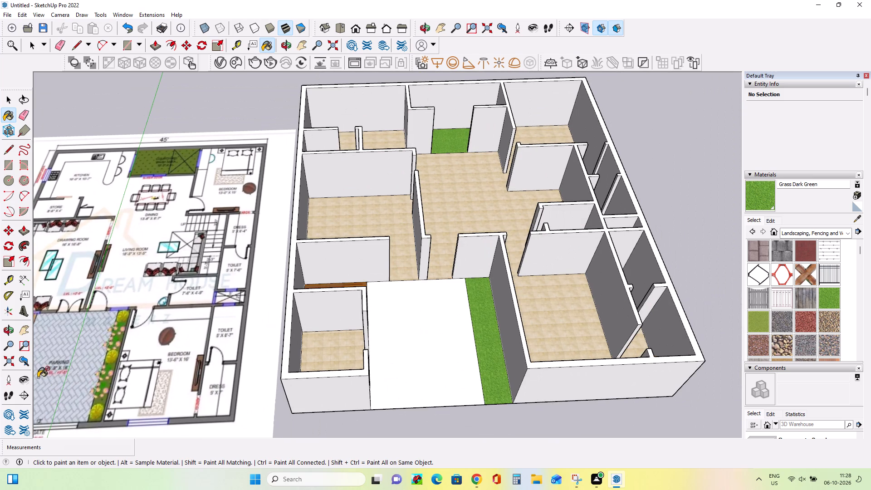
scroll(298, 349, "down", 10)
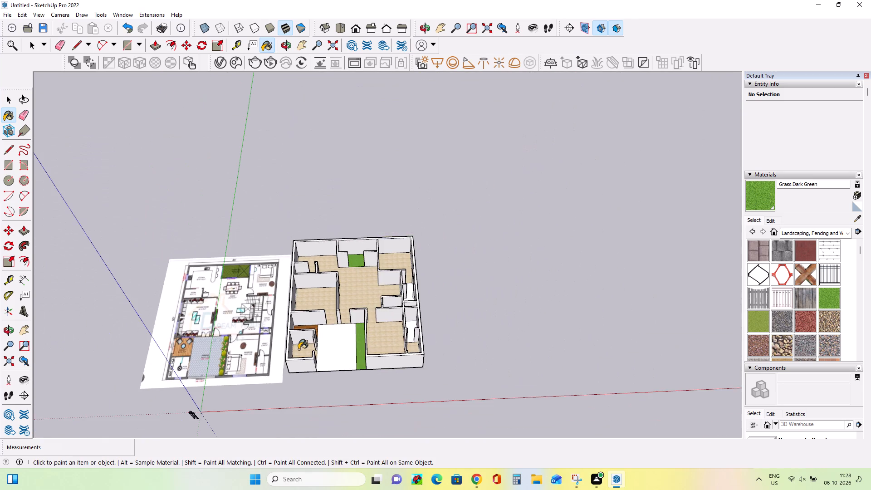
scroll(298, 349, "down", 4)
scroll(210, 404, "up", 3)
scroll(275, 367, "up", 9)
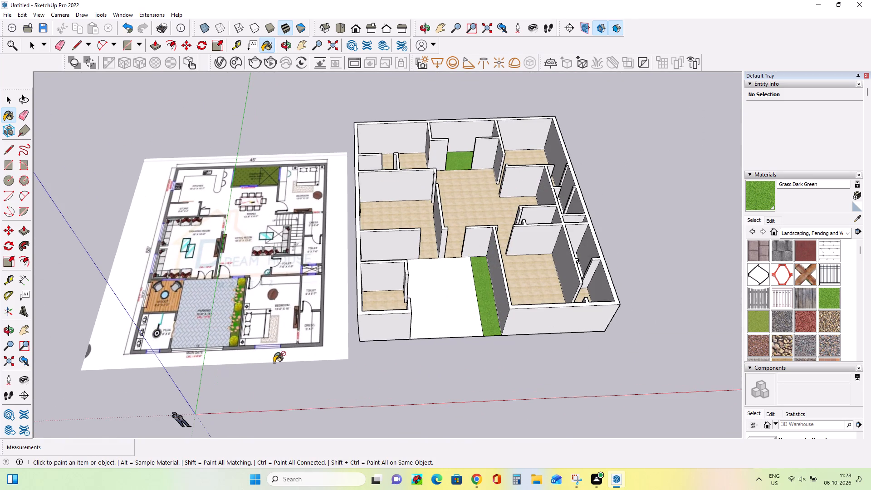
middle_click_drag(291, 294, 301, 363)
scroll(231, 348, "up", 4)
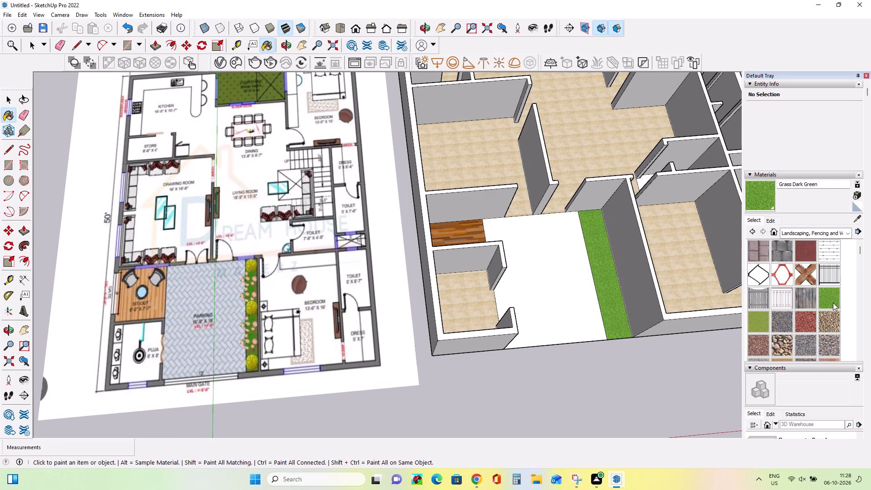
scroll(793, 323, "down", 4)
scroll(793, 323, "up", 3)
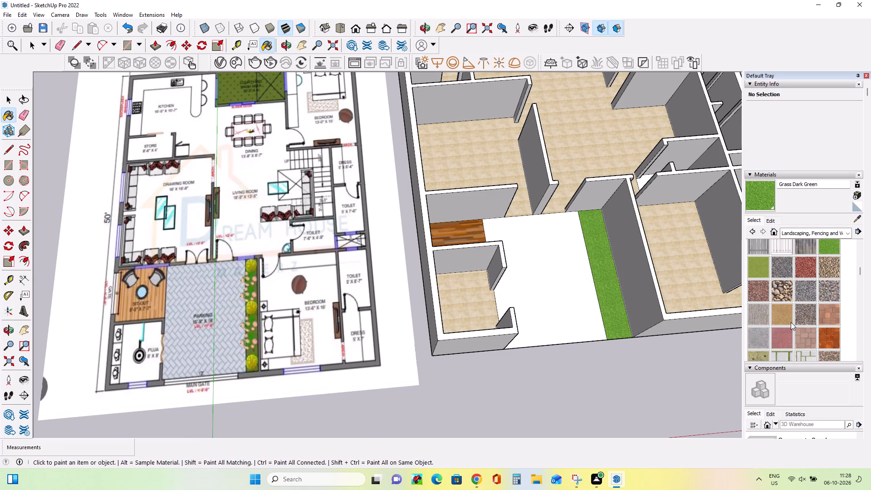
scroll(558, 300, "down", 8)
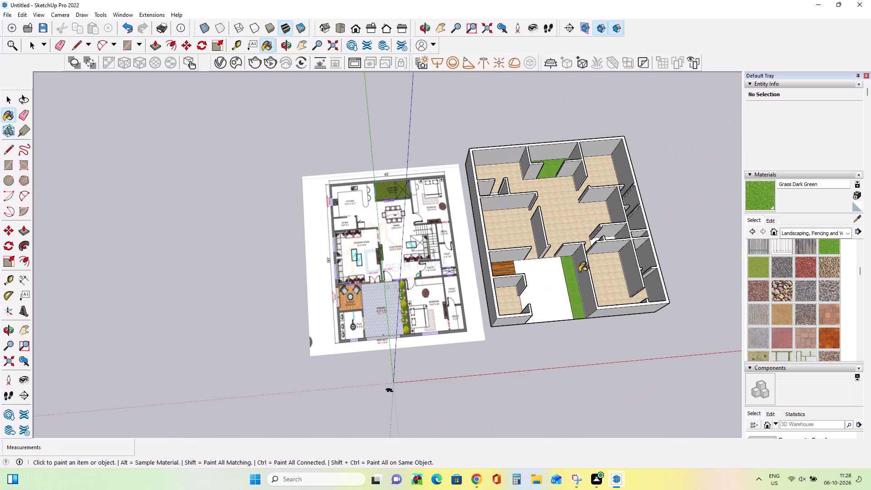
scroll(609, 218, "up", 8)
middle_click_drag(616, 234, 626, 275)
scroll(626, 270, "down", 3)
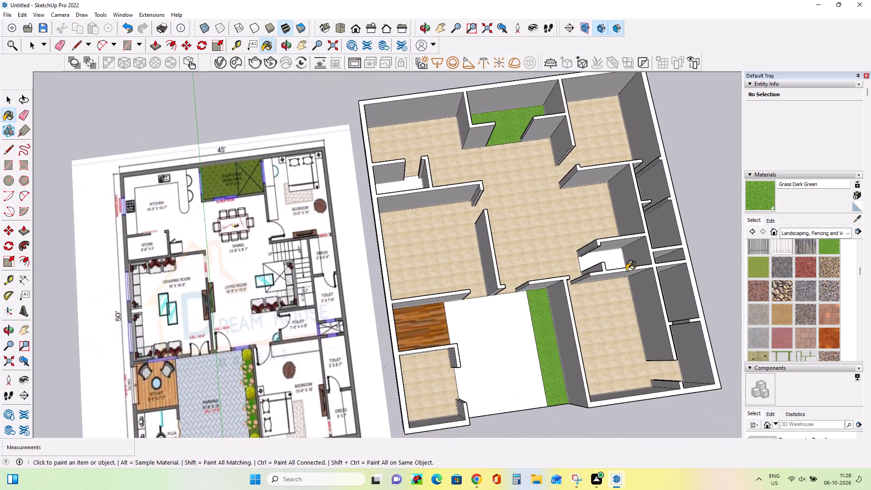
scroll(626, 270, "down", 5)
middle_click_drag(685, 380, 578, 295)
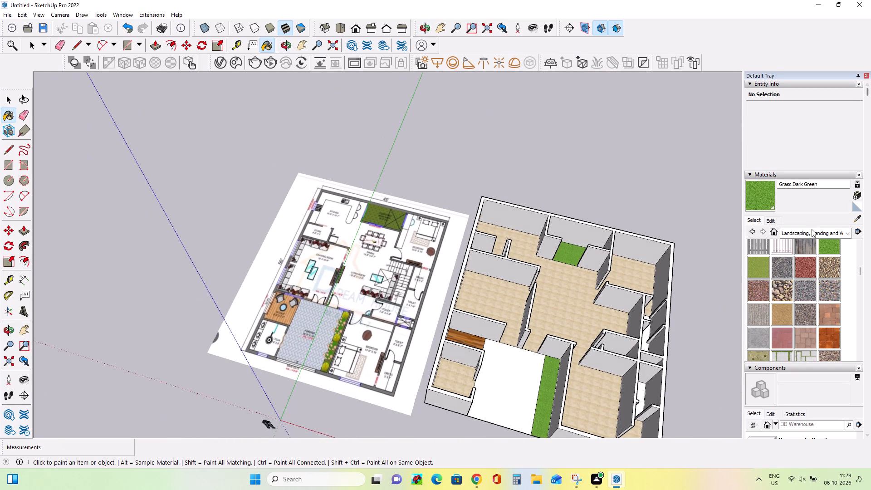
Paint the parking floor with Concrete Block 8x8 Gray from the Brick, Cladding and Siding materials.
left_click(813, 232)
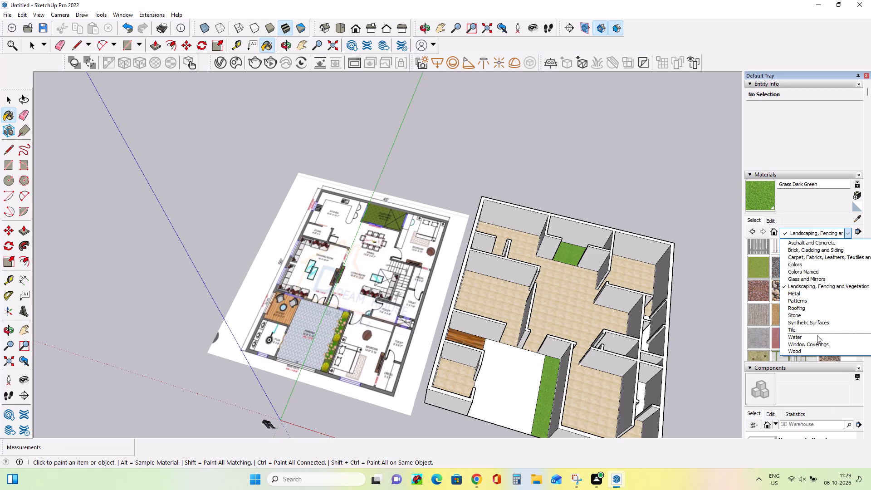
scroll(830, 273, "up", 3)
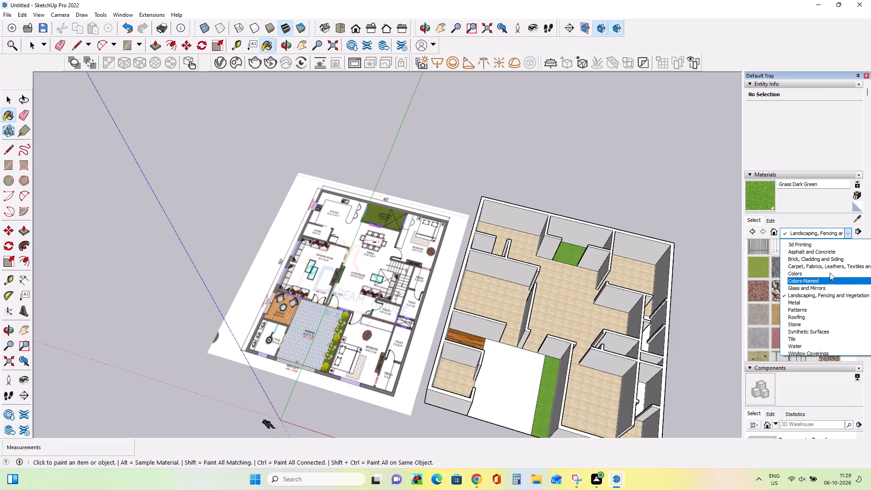
scroll(829, 273, "up", 9)
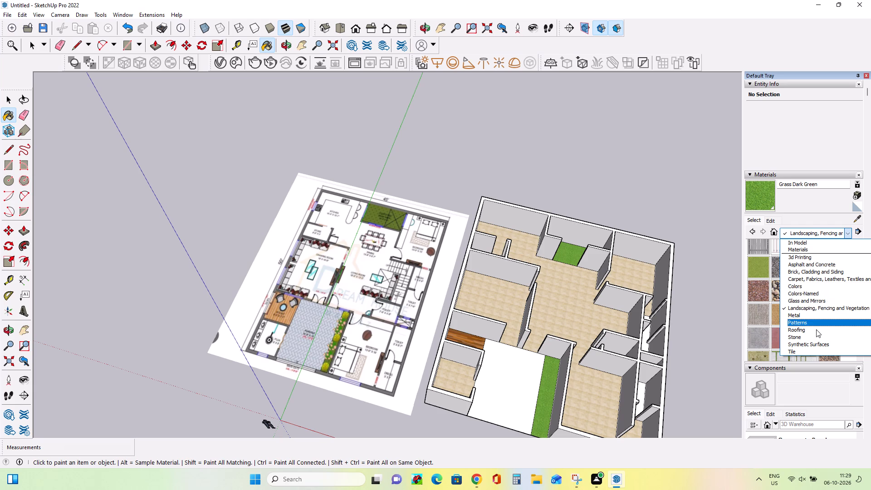
left_click(829, 271)
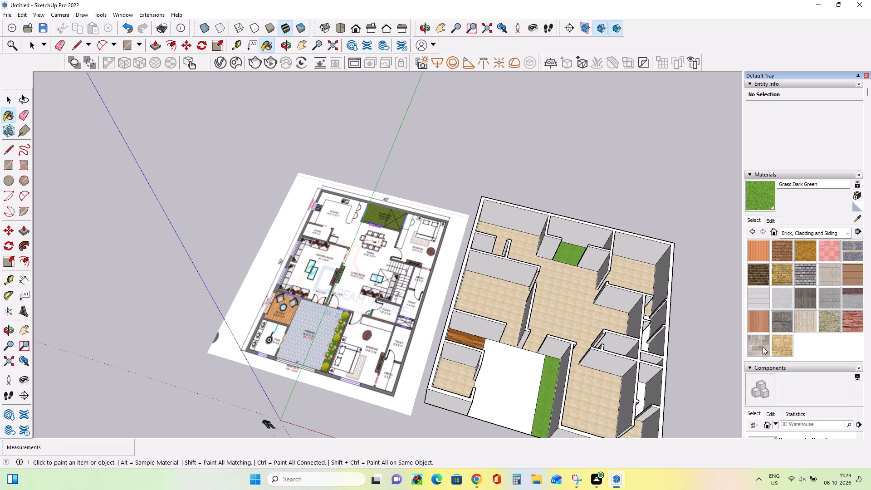
left_click(827, 300)
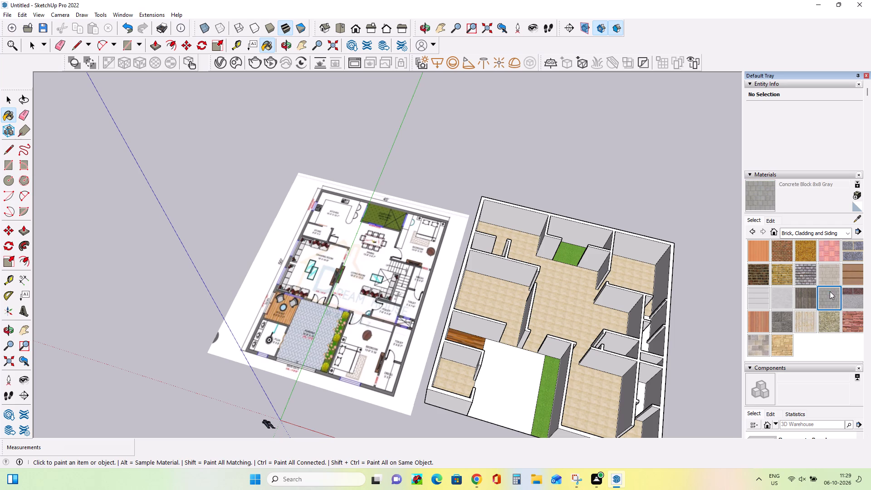
scroll(295, 363, "up", 8)
scroll(330, 349, "up", 15)
scroll(337, 347, "down", 4)
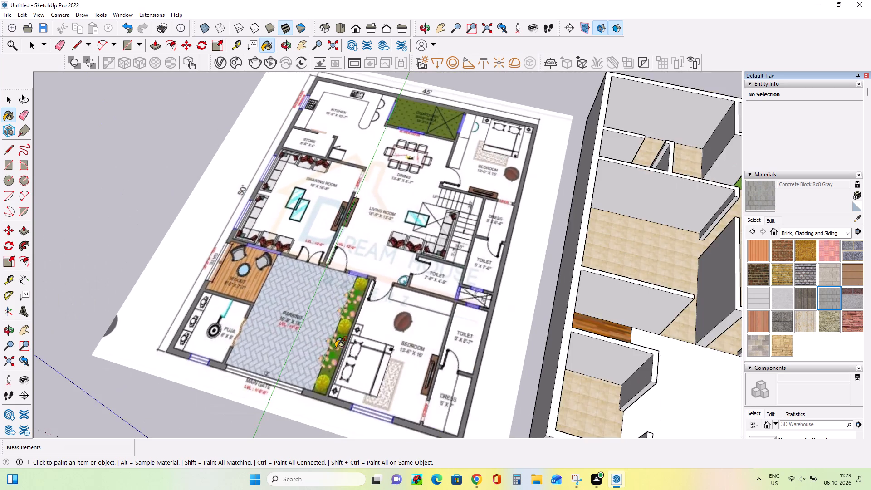
scroll(337, 347, "down", 6)
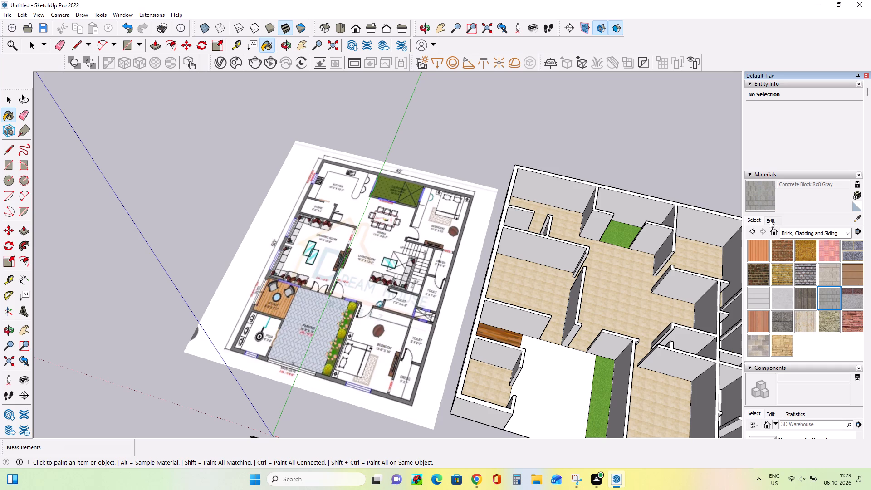
left_click(754, 196)
left_click(548, 389)
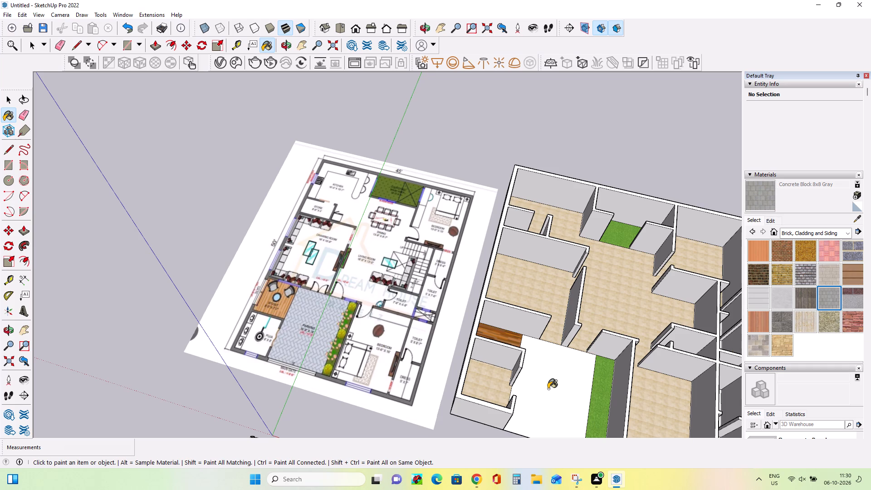
scroll(553, 425, "up", 10)
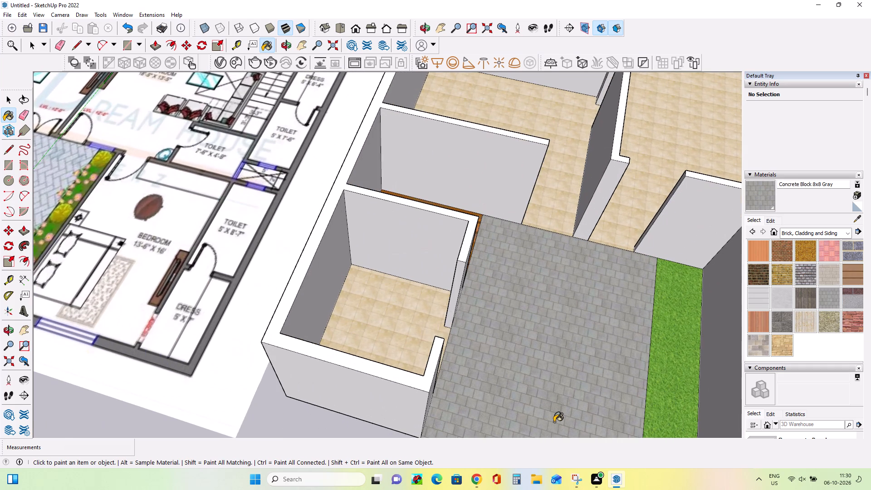
Paint the rear bedroom's dress and toilet floor, the common toilet and the front bedroom's toilet with Metal Panel from the Tile materials.
scroll(554, 422, "down", 13)
middle_click_drag(526, 423, 584, 429)
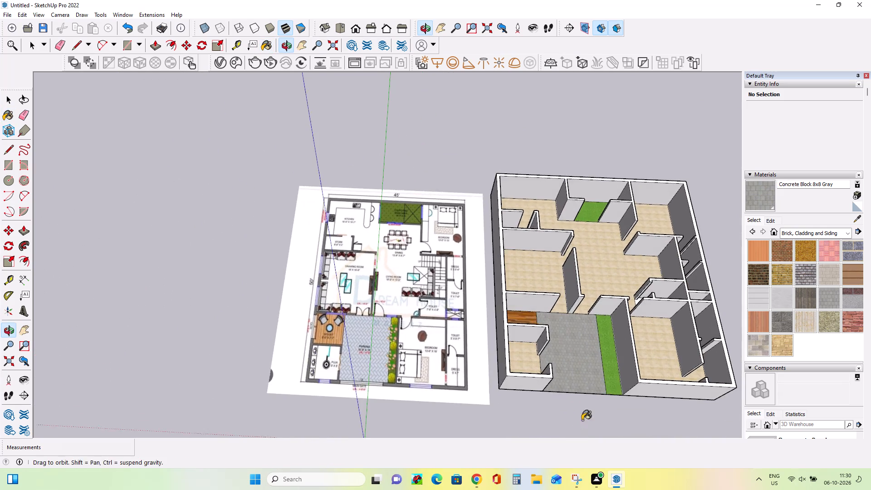
scroll(576, 392, "up", 4)
scroll(616, 376, "down", 3)
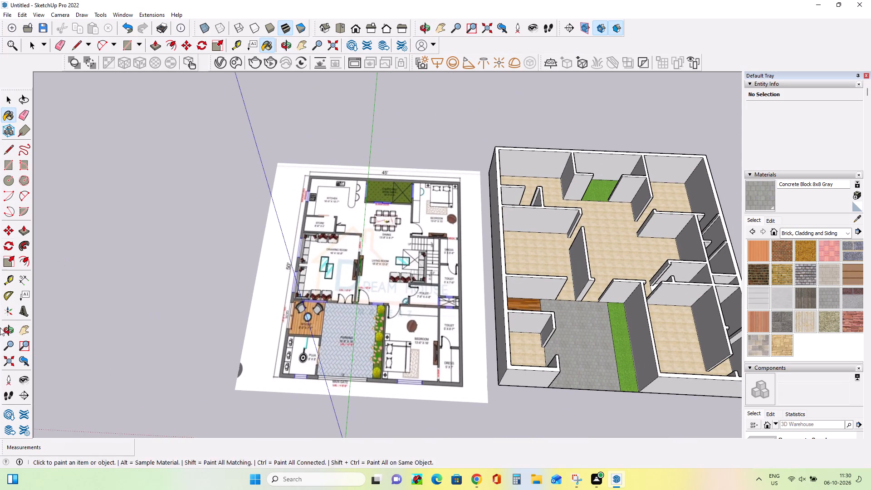
left_click(24, 332)
left_click_drag(372, 299, 199, 299)
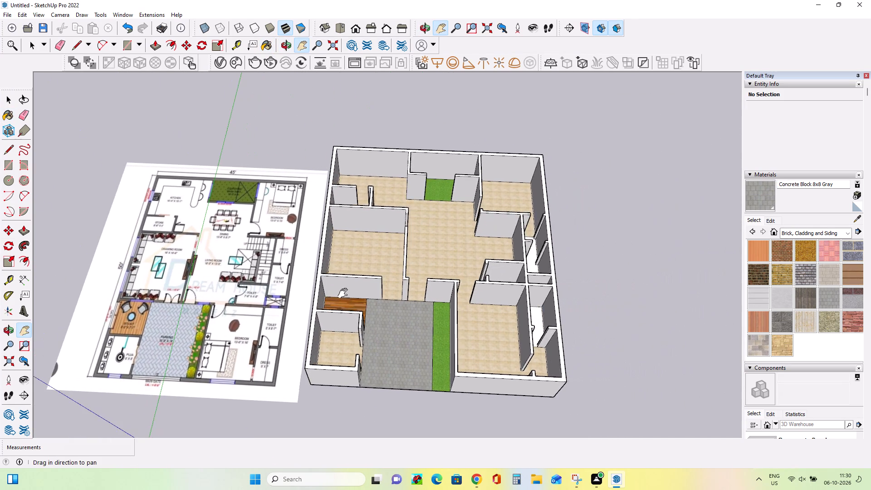
middle_click_drag(345, 293, 351, 337)
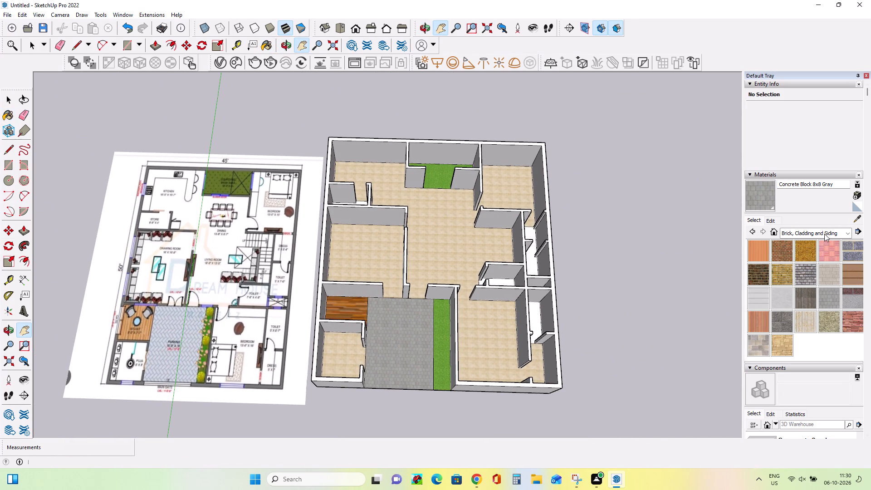
left_click(824, 234)
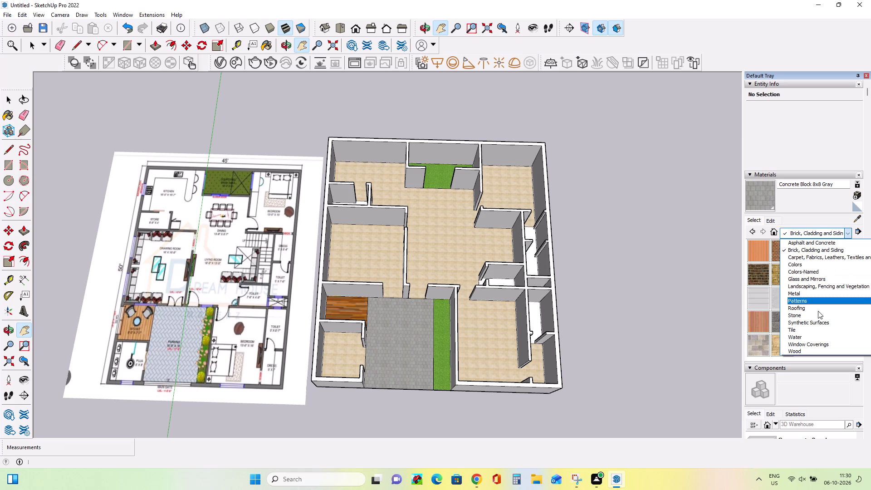
left_click(817, 331)
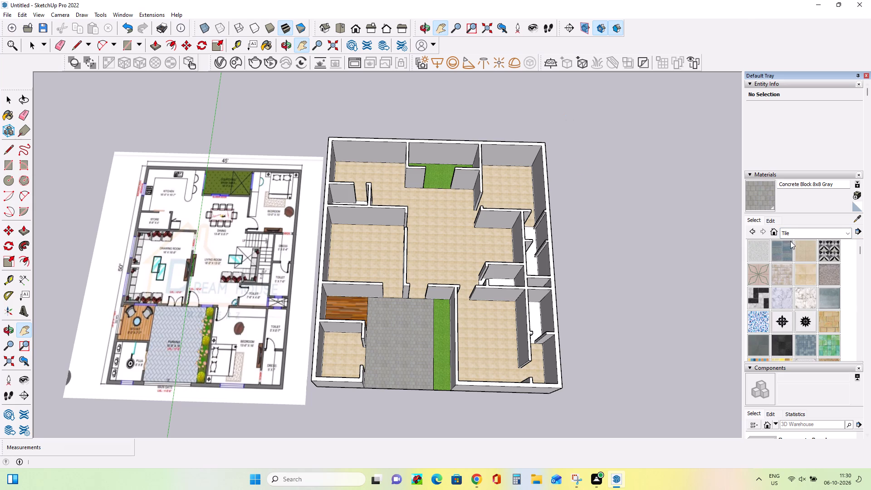
left_click(834, 296)
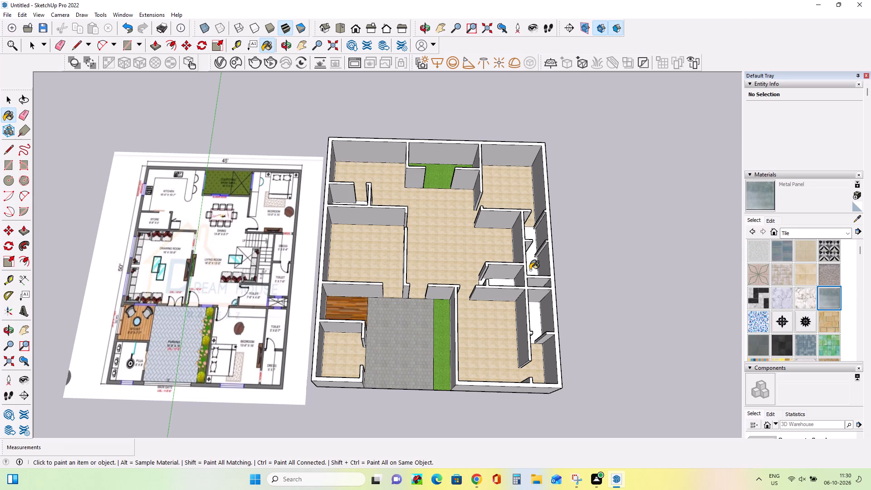
left_click(530, 270)
left_click(505, 282)
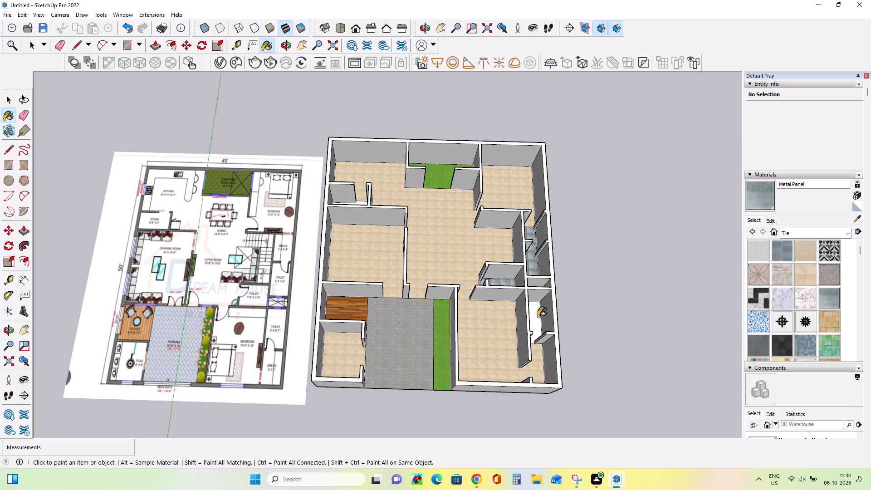
left_click(538, 317)
Paint the store floor beside the kitchen with Metal Panel.
middle_click_drag(454, 269, 465, 319)
scroll(549, 266, "up", 4)
middle_click_drag(545, 261, 518, 247)
scroll(518, 244, "down", 6)
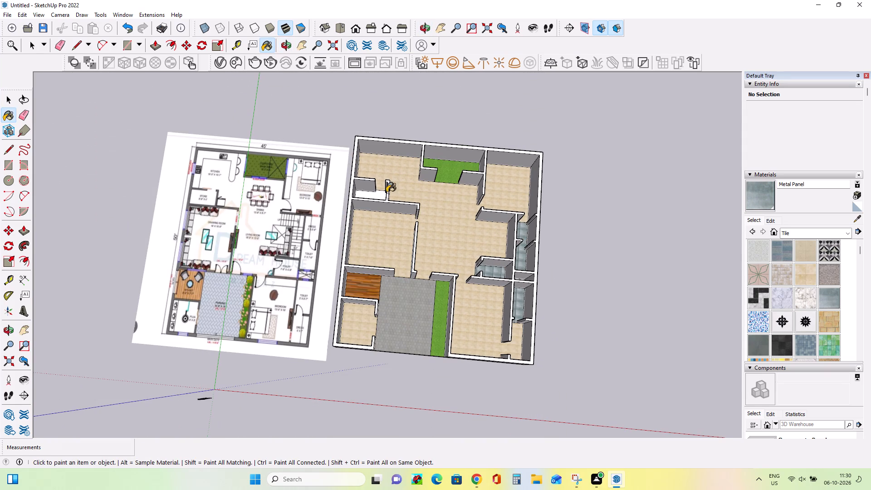
left_click(379, 195)
Examine the finished floors and walls of the whole model from all sides alongside the reference floor plan.
scroll(411, 202, "down", 3)
middle_click_drag(435, 294, 466, 266)
scroll(467, 264, "up", 1)
scroll(438, 230, "up", 2)
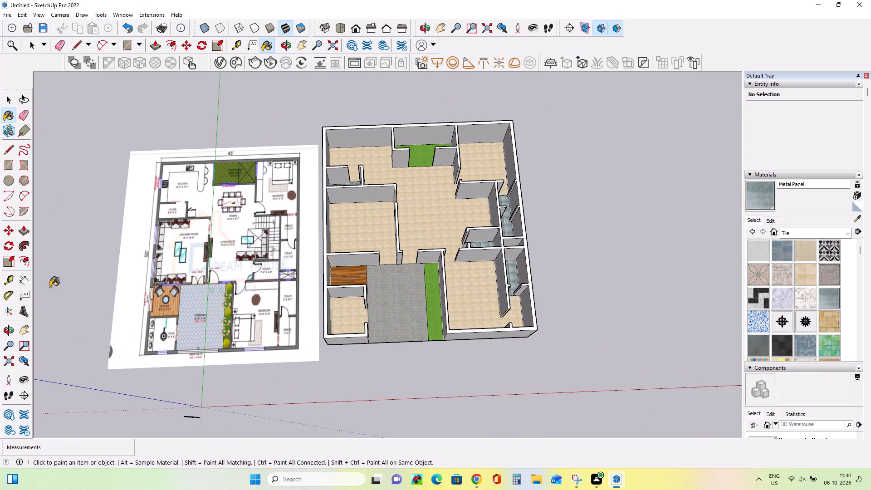
left_click(24, 335)
left_click_drag(371, 282, 372, 307)
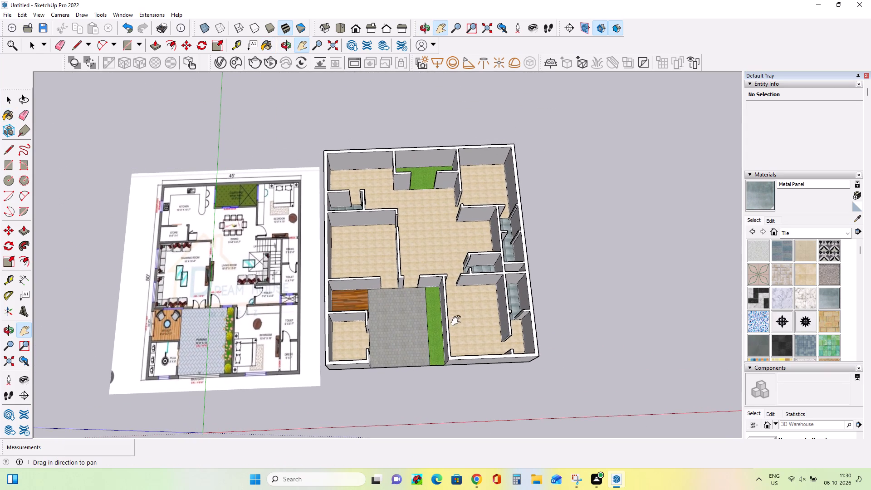
scroll(458, 315, "up", 2)
middle_click_drag(458, 315, 458, 324)
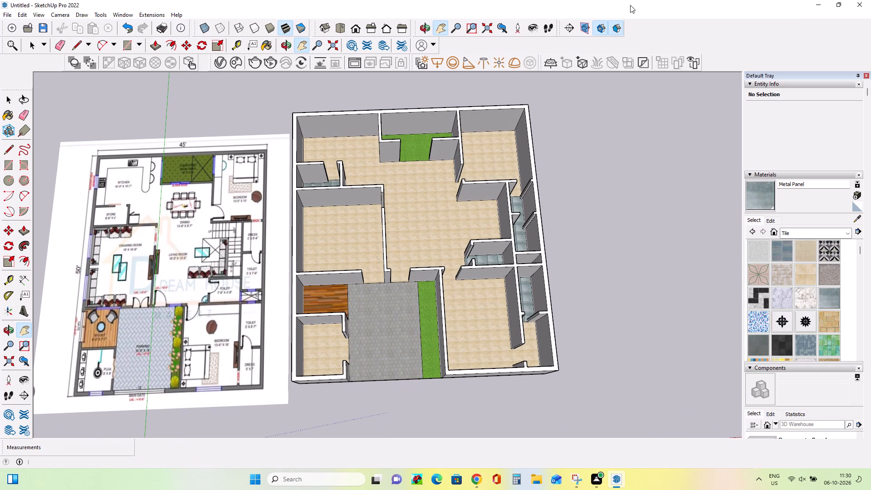
middle_click_drag(397, 278, 441, 125)
scroll(419, 206, "up", 1)
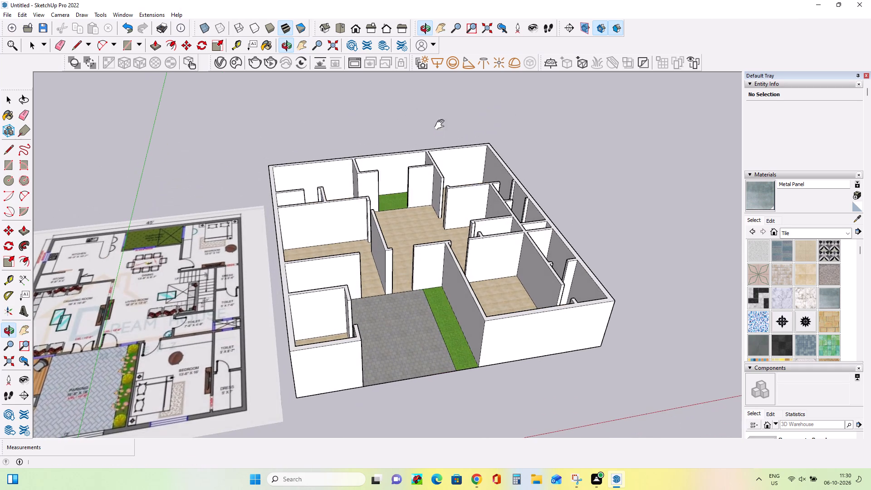
middle_click_drag(454, 260, 441, 180)
middle_click_drag(441, 180, 431, 311)
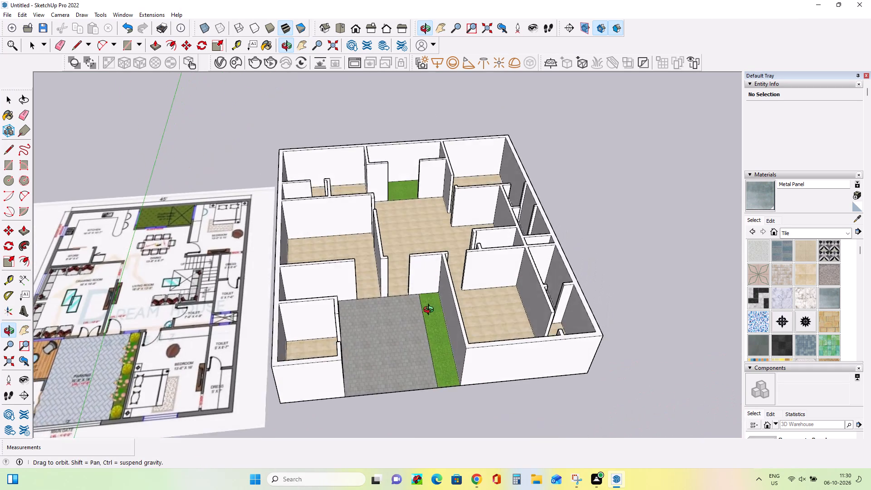
middle_click_drag(431, 311, 431, 314)
scroll(510, 276, "down", 2)
middle_click_drag(485, 281, 490, 338)
middle_click_drag(456, 336, 367, 338)
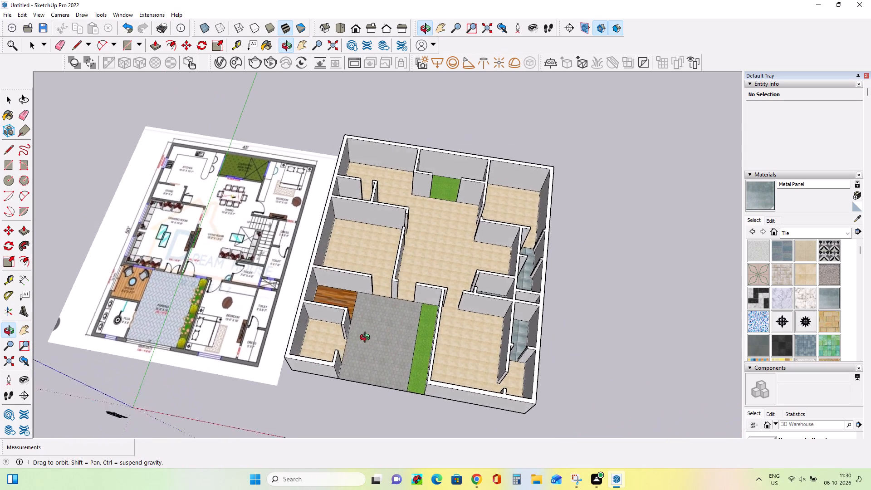
middle_click_drag(367, 338, 431, 326)
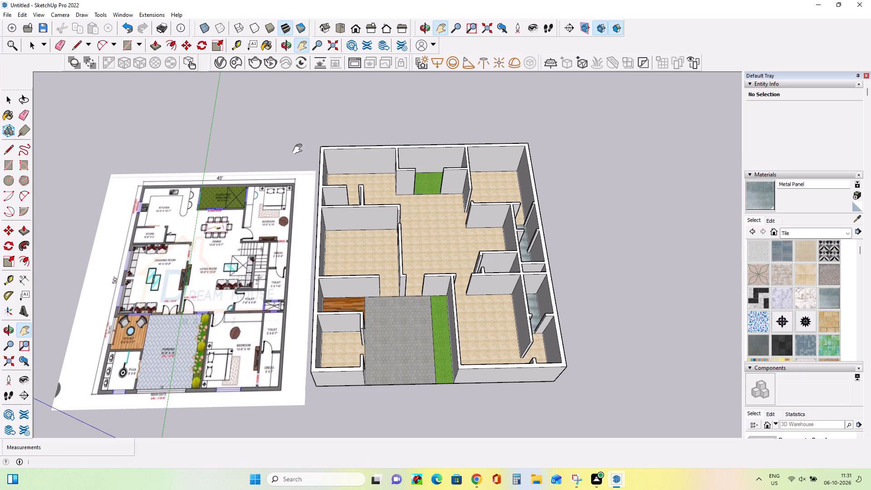
middle_click_drag(287, 198, 436, 289)
middle_click_drag(334, 251, 400, 374)
middle_click_drag(493, 372, 290, 298)
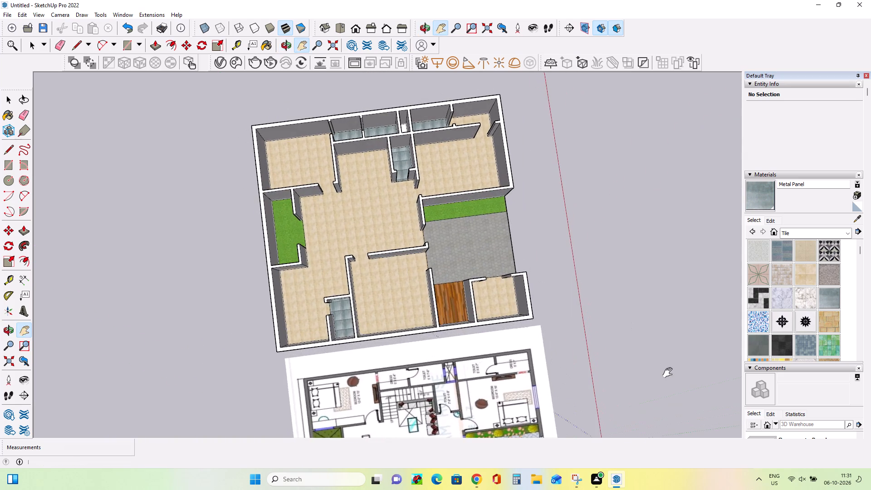
middle_click_drag(662, 382, 299, 385)
middle_click_drag(287, 316, 330, 86)
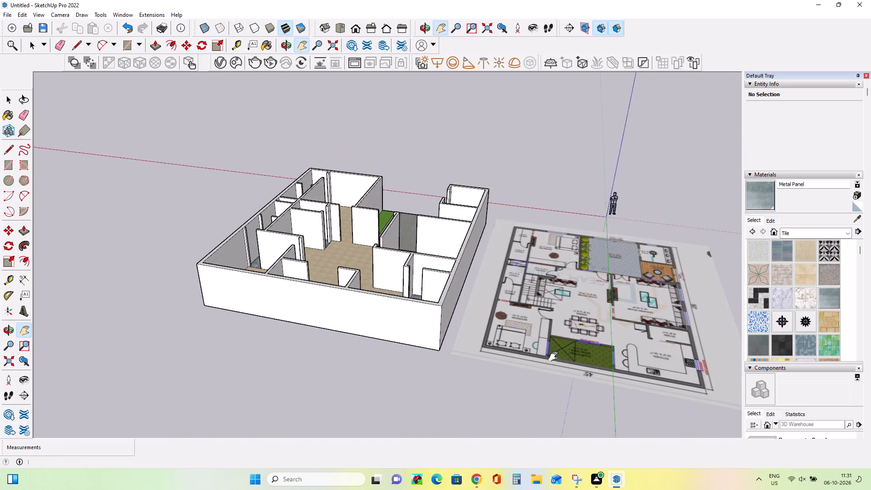
middle_click_drag(608, 429, 94, 421)
middle_click_drag(519, 377, 431, 429)
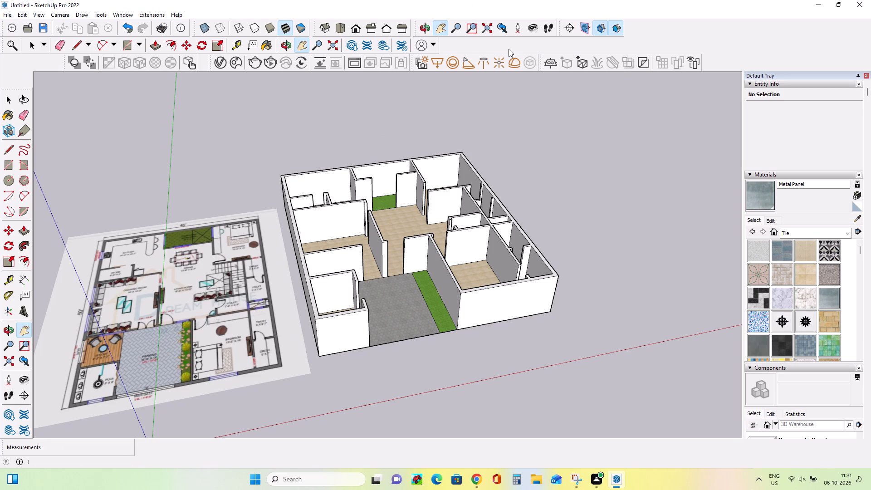
middle_click_drag(563, 141, 562, 175)
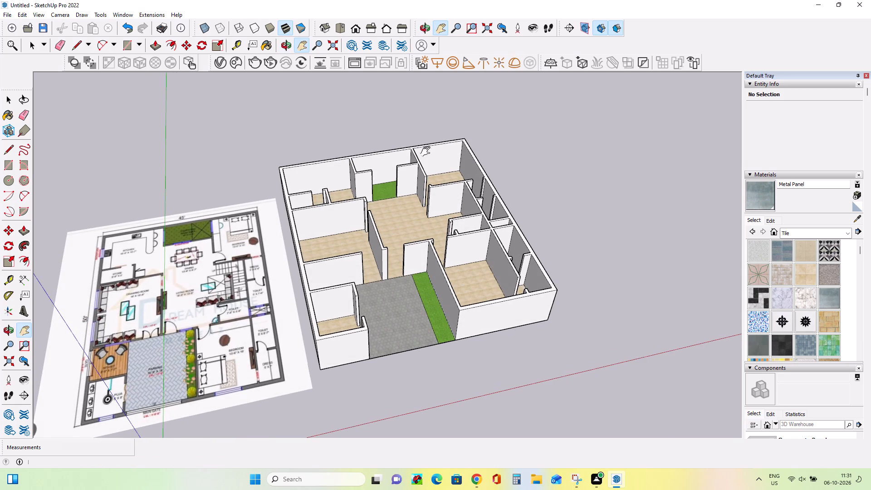
scroll(426, 148, "up", 2)
scroll(478, 163, "down", 3)
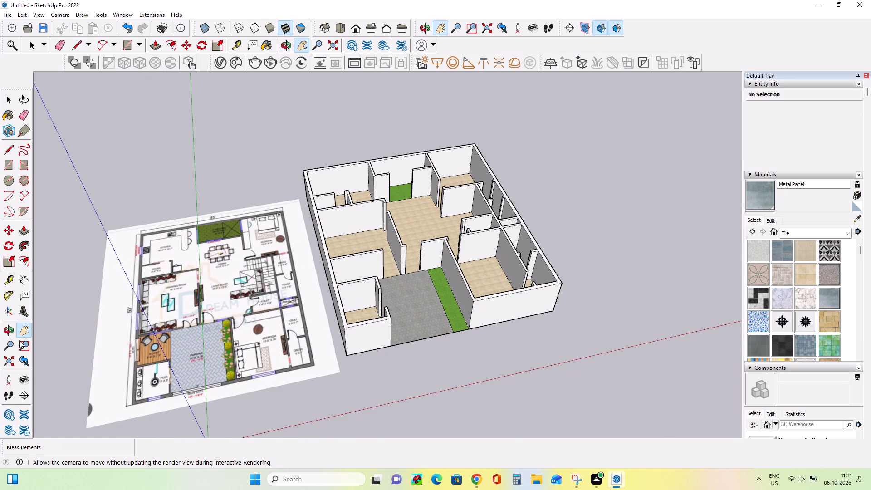
middle_click_drag(439, 252, 442, 274)
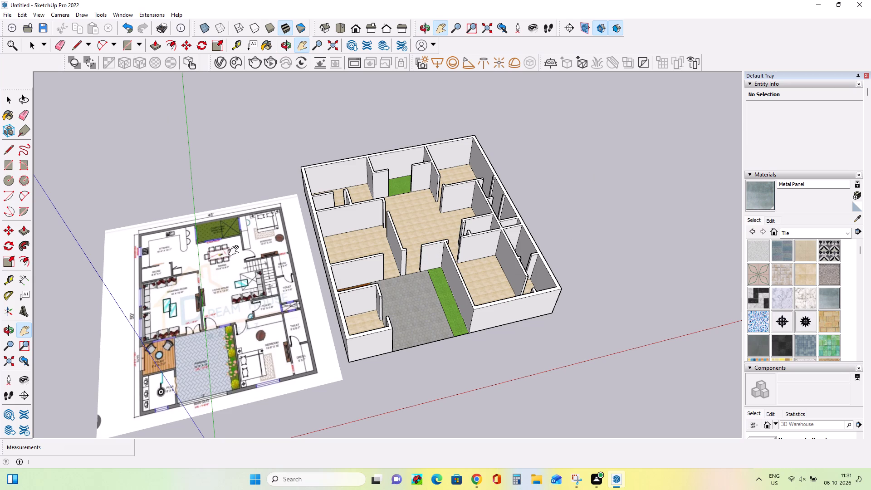
left_click_drag(487, 245, 486, 269)
middle_click_drag(532, 283, 529, 315)
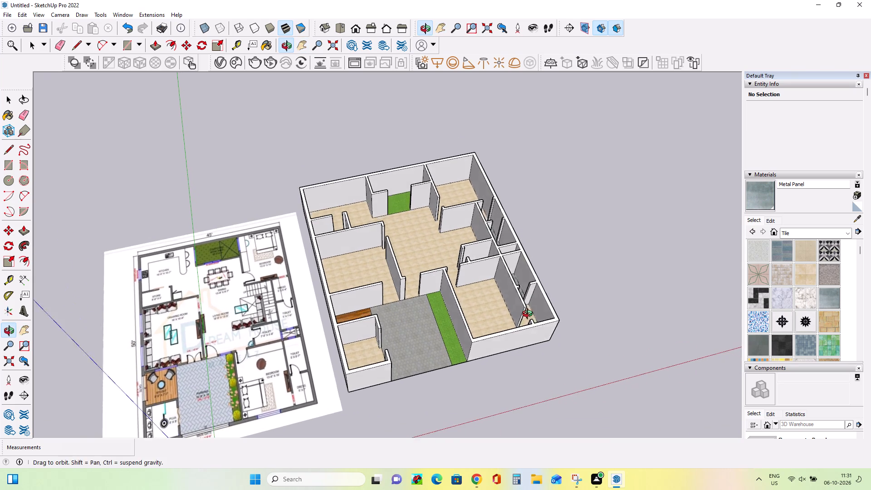
middle_click_drag(529, 315, 523, 333)
scroll(415, 297, "up", 2)
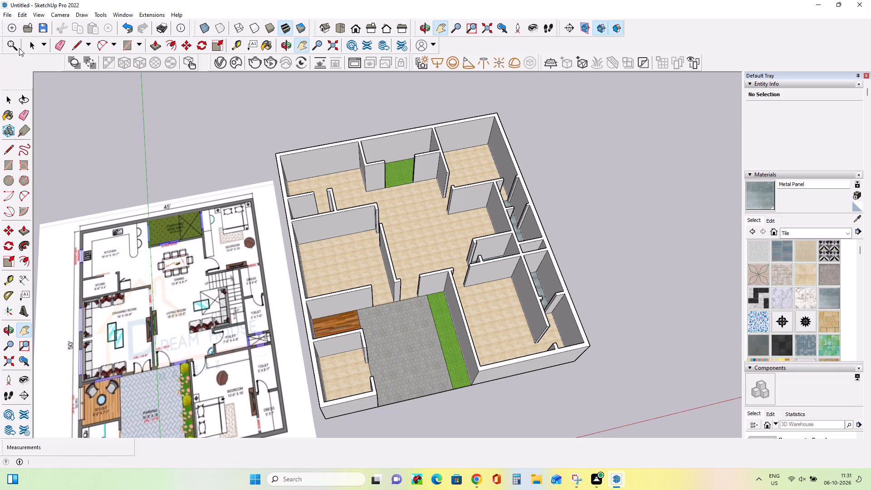
Import the door1 model from the Downloads folder and place it at the wall corner of the living room's entrance opening from the parking.
left_click(8, 15)
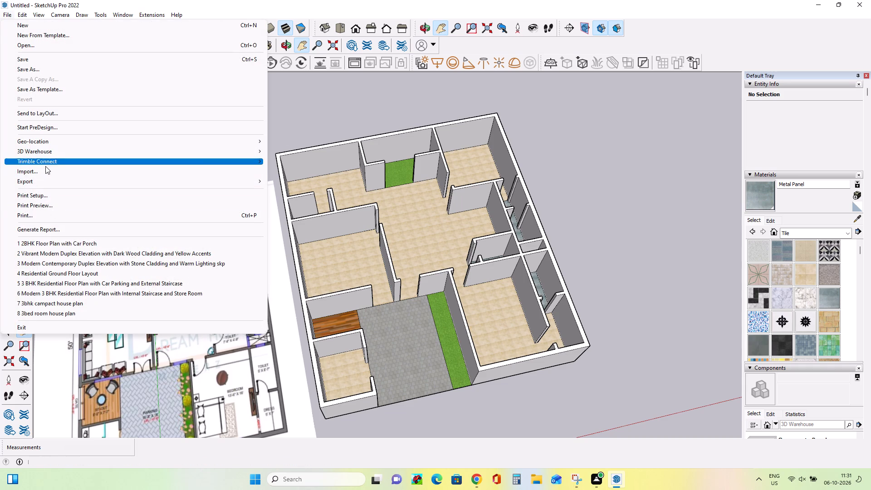
left_click(46, 170)
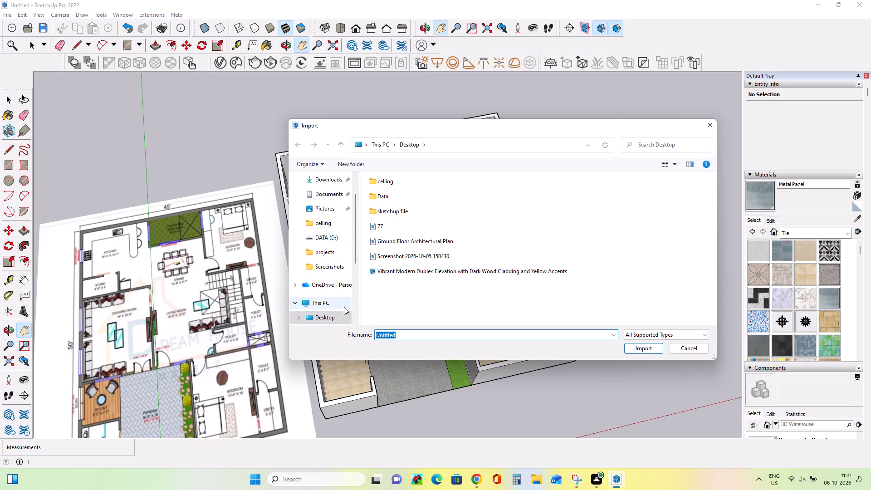
scroll(345, 297, "down", 2)
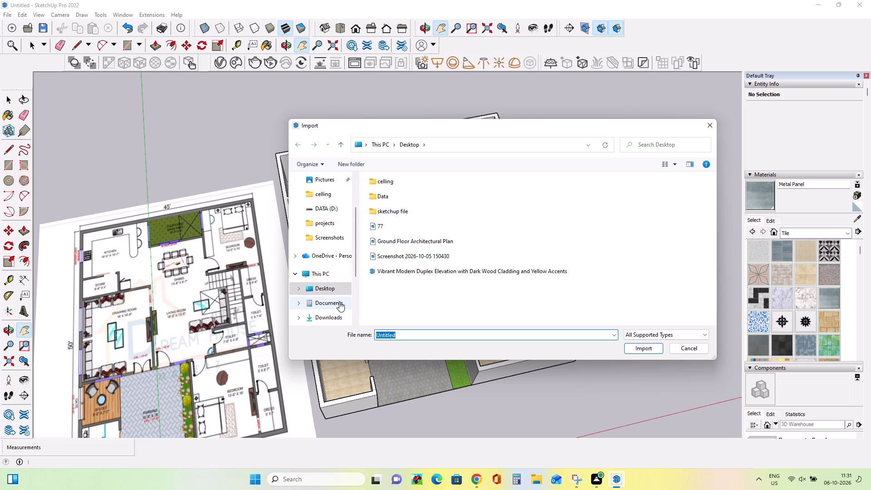
scroll(339, 302, "down", 2)
left_click(336, 289)
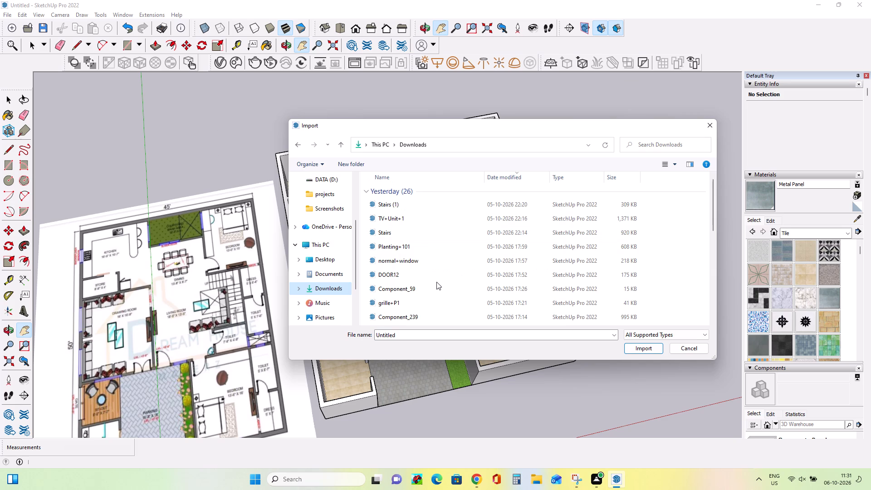
scroll(435, 283, "down", 8)
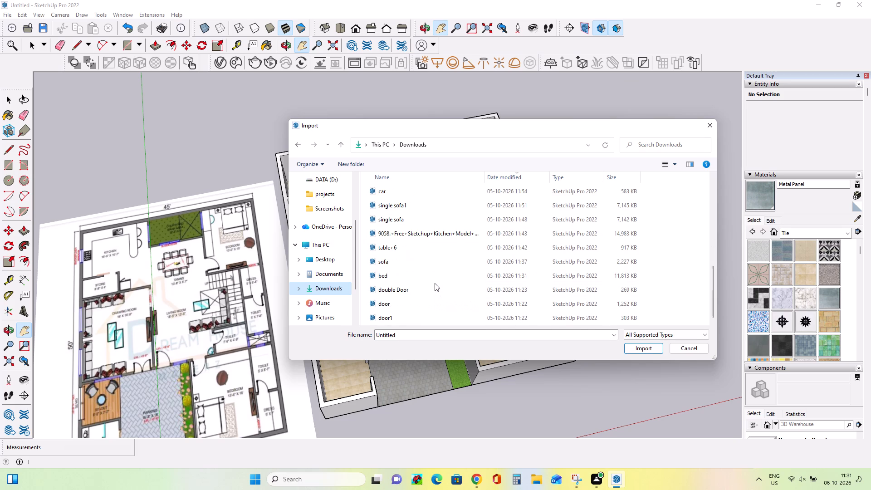
scroll(435, 283, "down", 8)
left_click(404, 321)
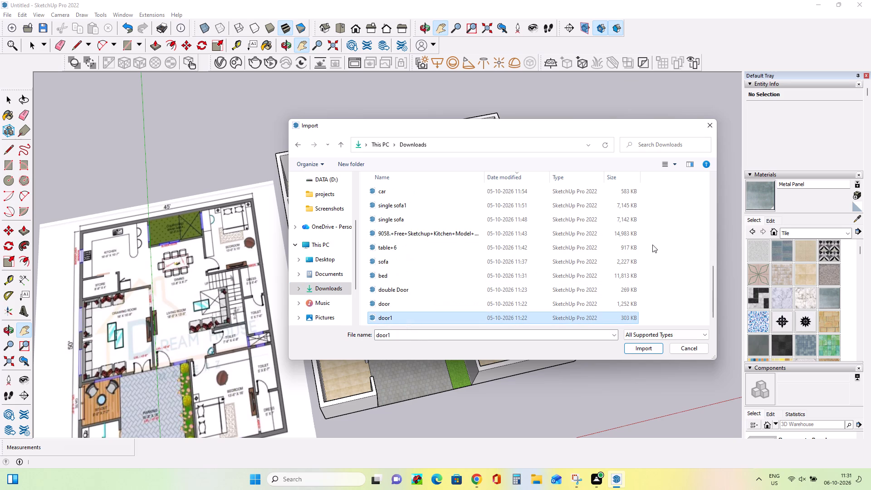
left_click(650, 352)
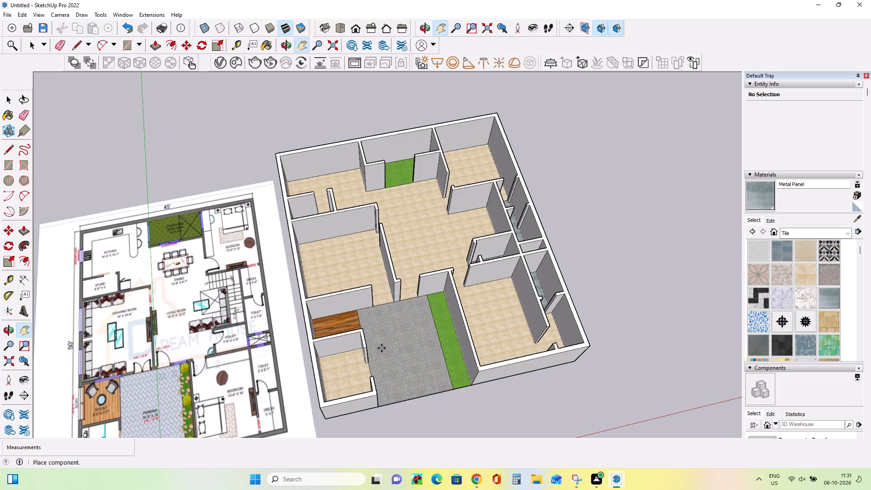
left_click(404, 301)
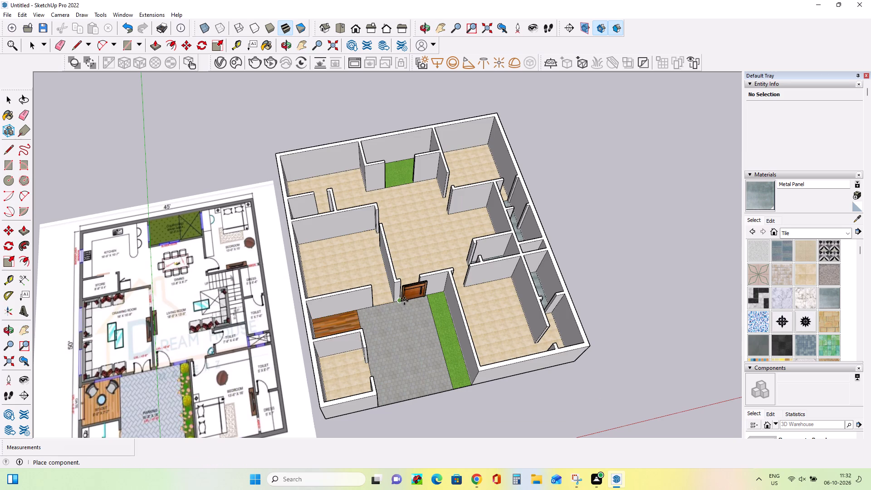
scroll(407, 314, "up", 13)
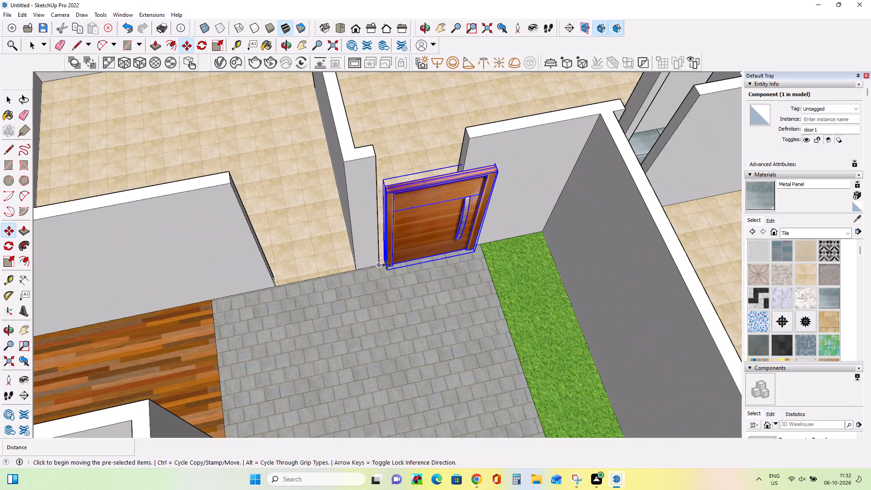
left_click(387, 272)
left_click(379, 263)
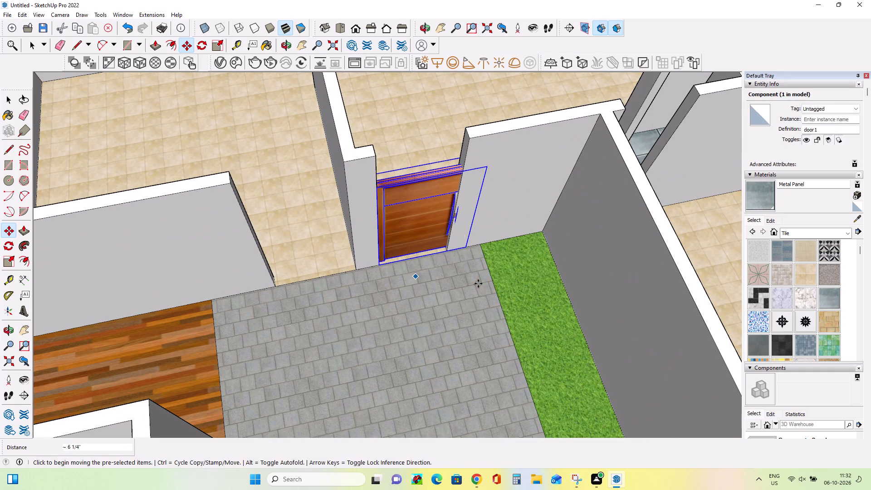
Scale the entrance door's width to about 0.78 so it fits between the two walls of its opening.
middle_click_drag(479, 284, 336, 272)
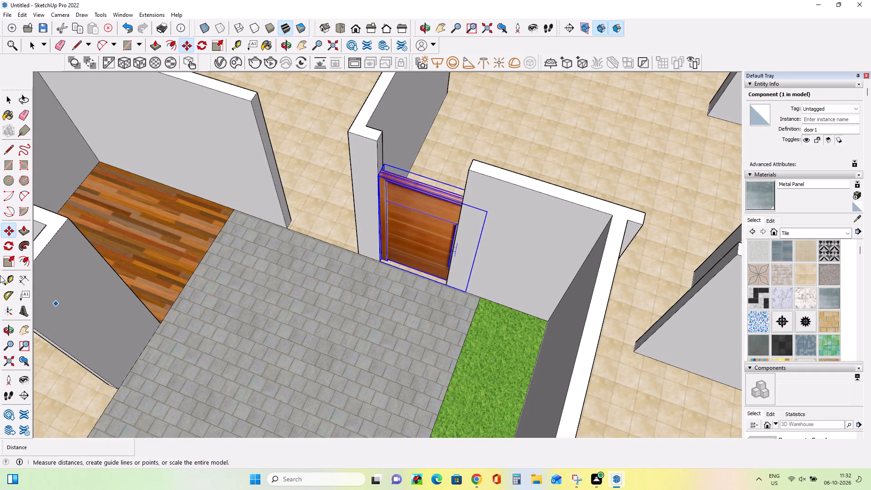
left_click(8, 263)
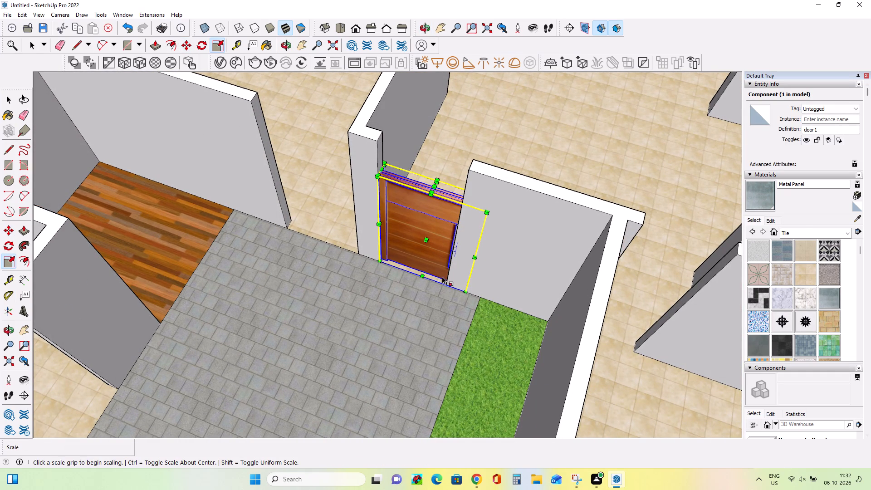
left_click(472, 252)
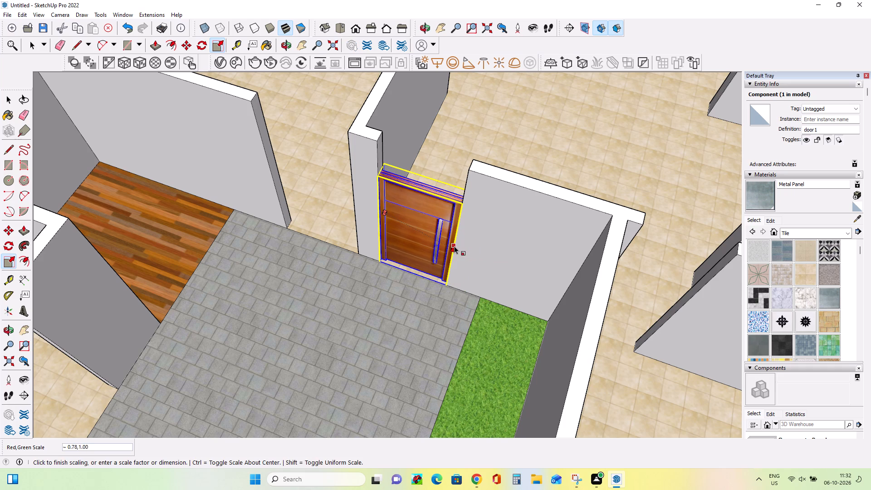
left_click(454, 246)
Import the door model from the Downloads folder and place it in the front bedroom's doorway off the living room.
scroll(450, 375, "down", 4)
middle_click_drag(450, 375, 481, 272)
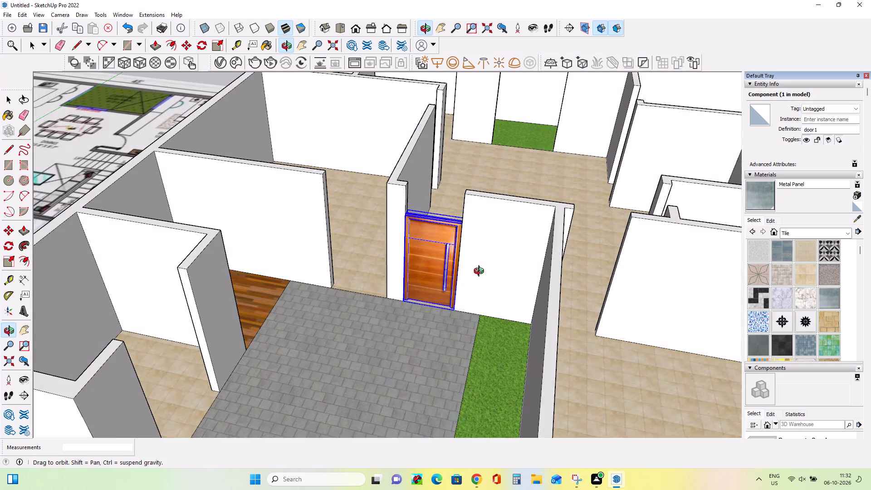
middle_click_drag(481, 272, 482, 269)
middle_click_drag(461, 294, 480, 375)
scroll(481, 374, "down", 3)
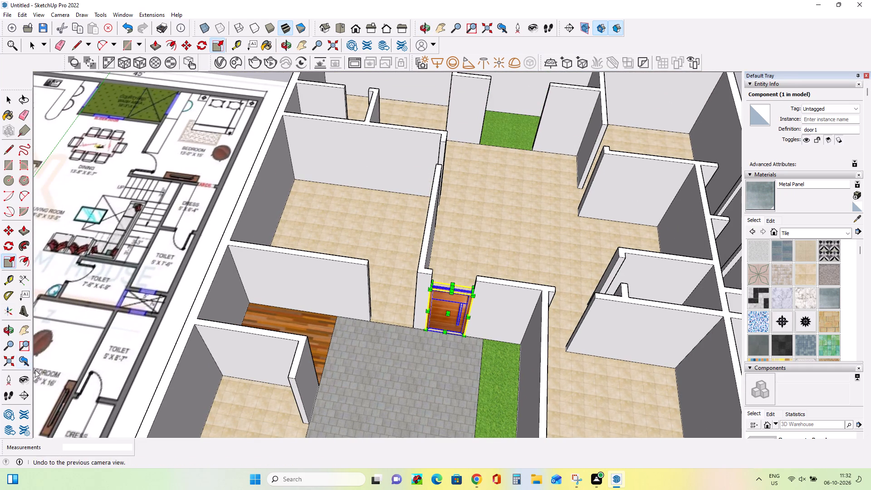
left_click(1, 13)
left_click(48, 171)
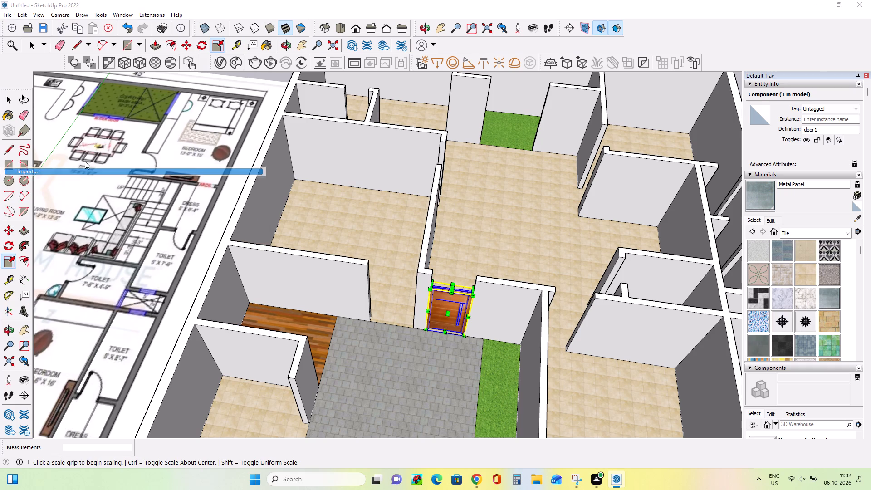
scroll(420, 286, "down", 7)
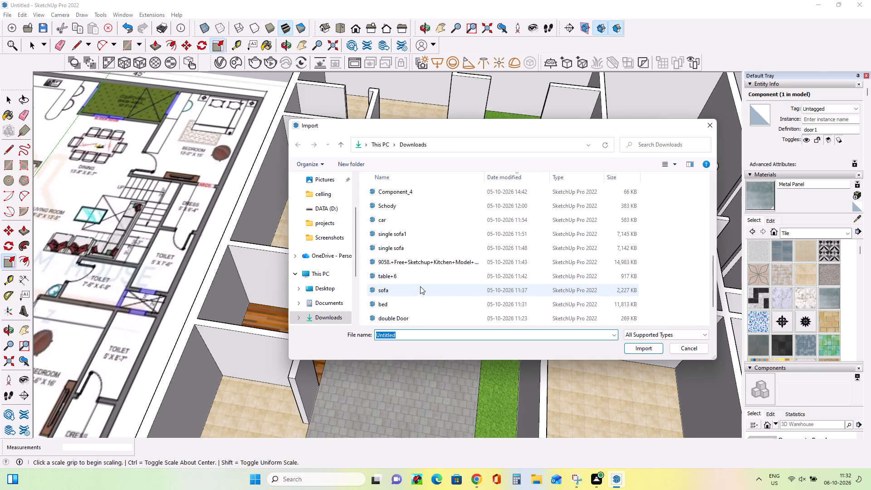
scroll(420, 286, "down", 6)
left_click(422, 307)
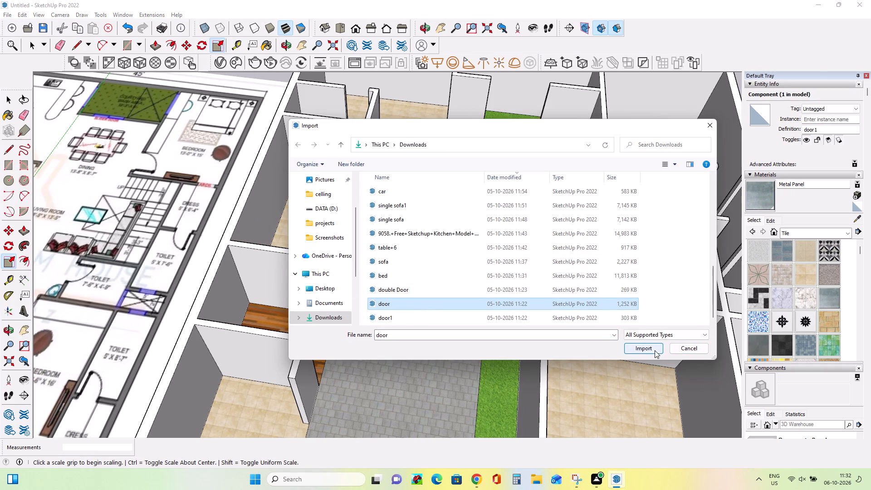
left_click(637, 352)
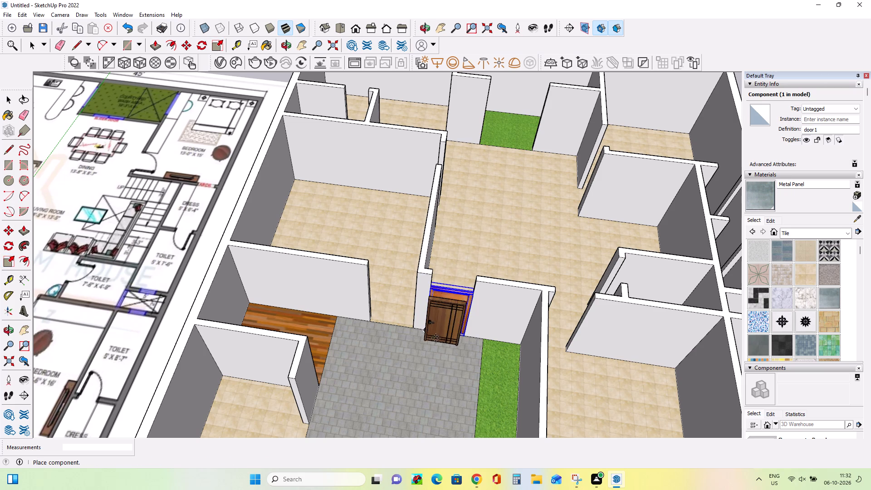
middle_click_drag(436, 338, 456, 297)
scroll(456, 297, "down", 8)
middle_click_drag(458, 338, 462, 397)
scroll(396, 319, "up", 4)
middle_click_drag(537, 316, 533, 314)
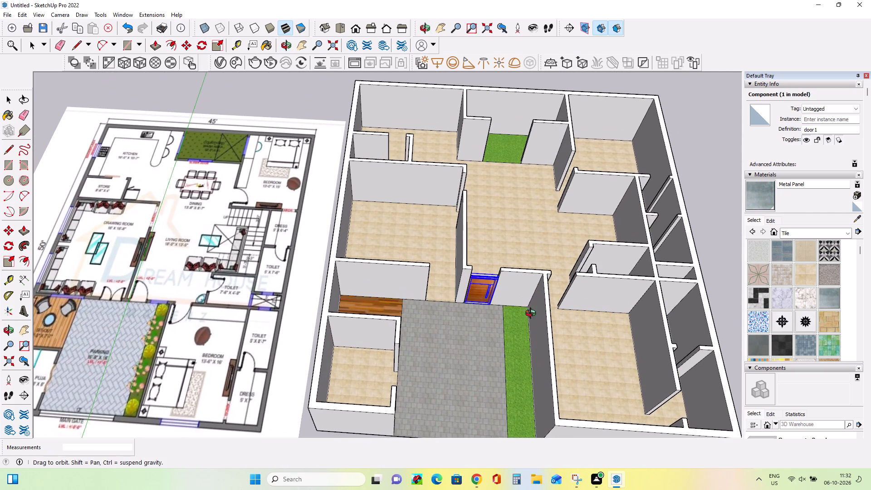
middle_click_drag(533, 314, 439, 295)
scroll(527, 367, "up", 4)
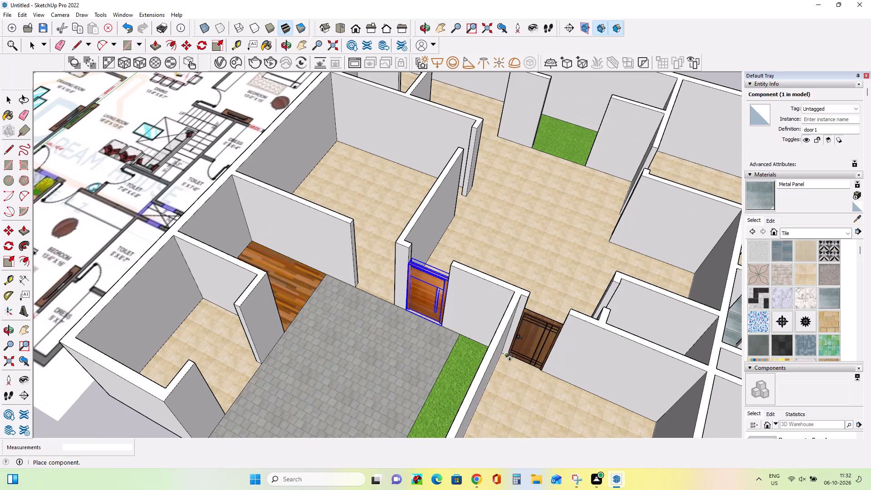
left_click(508, 355)
Push the free end of the wall between the sit-out and drawing room back 1' 5" to widen the drawing room's opening.
middle_click_drag(535, 386, 624, 329)
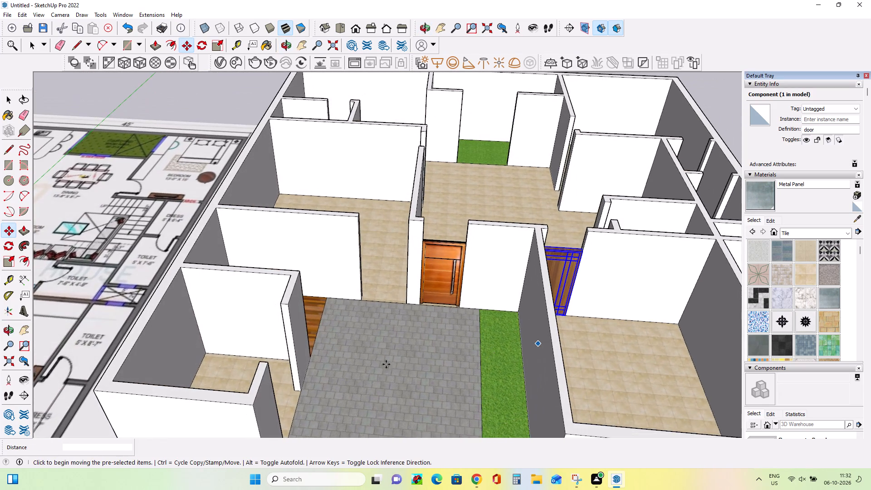
scroll(368, 356, "up", 3)
scroll(445, 343, "up", 1)
middle_click_drag(445, 343, 293, 412)
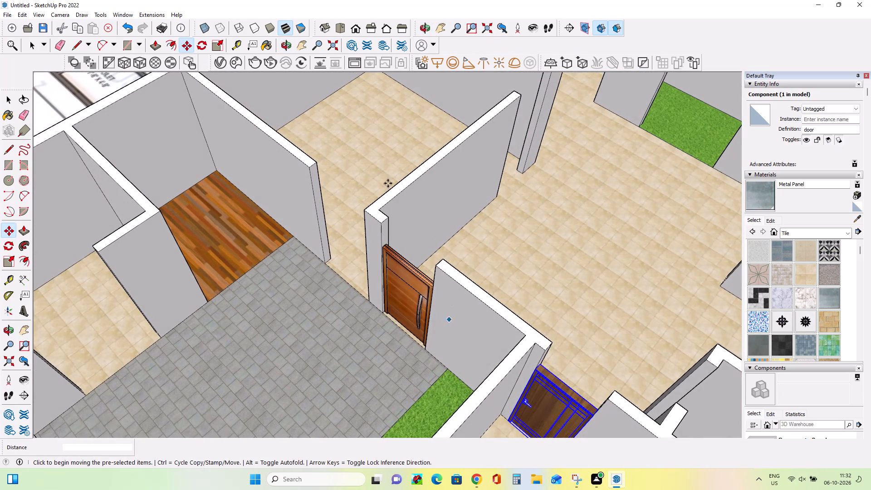
left_click(7, 261)
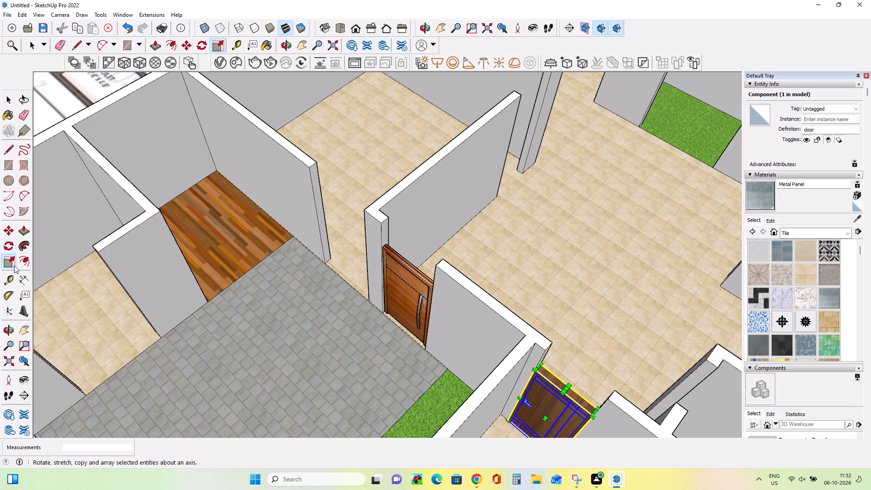
left_click(22, 232)
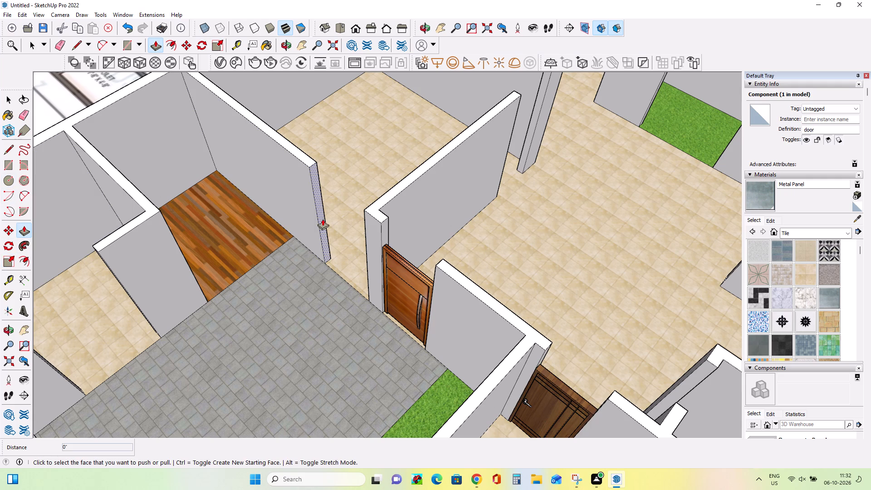
left_click(323, 219)
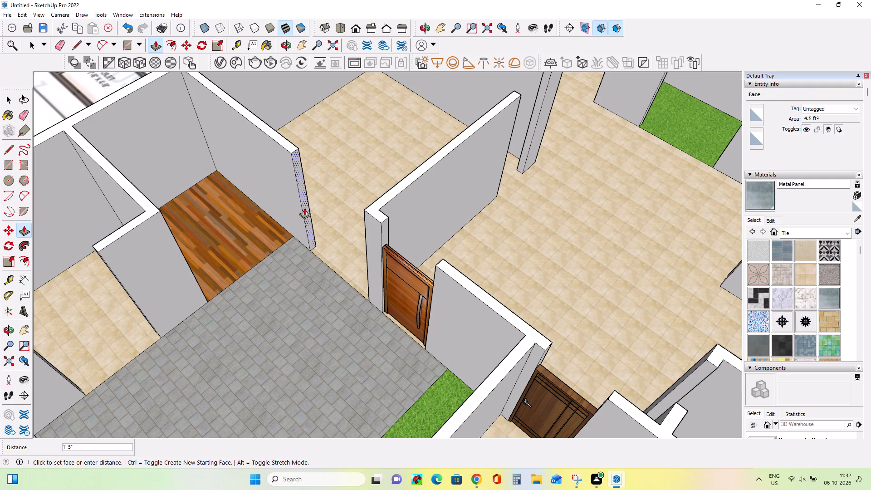
left_click(304, 208)
Examine the widened drawing room opening and the two placed doors from several angles against the floor plan.
middle_click_drag(254, 362, 451, 273)
scroll(422, 299, "down", 3)
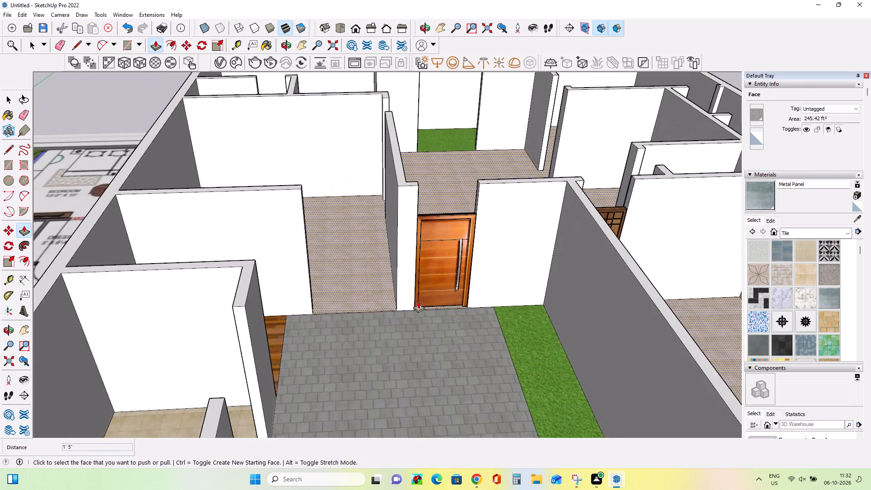
scroll(418, 301, "down", 3)
scroll(399, 344, "down", 1)
middle_click_drag(399, 344, 378, 416)
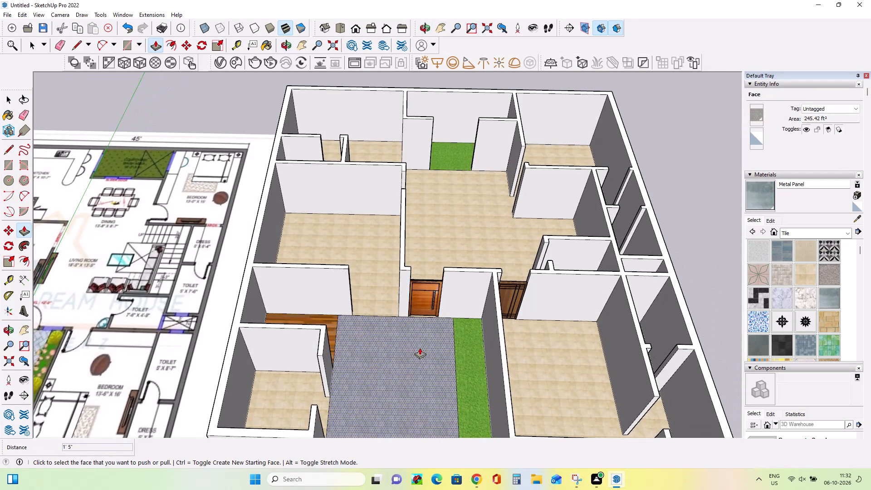
scroll(420, 344, "up", 3)
middle_click_drag(474, 364, 461, 388)
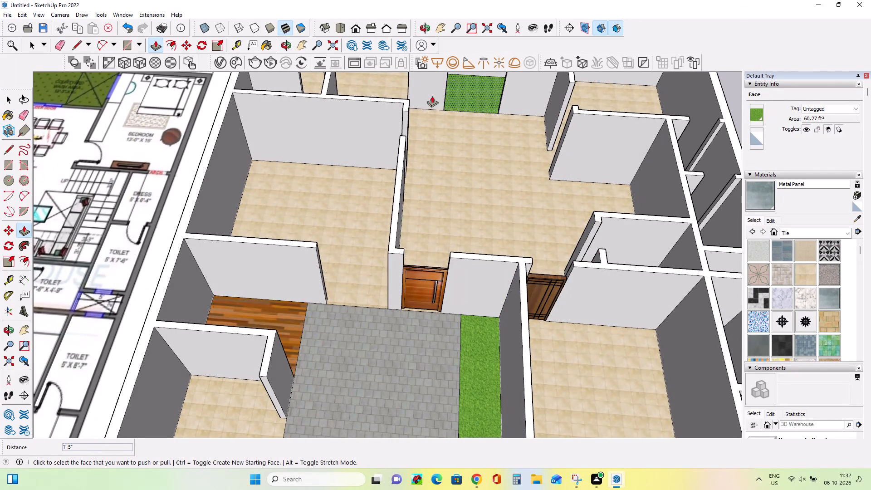
middle_click_drag(531, 330, 494, 330)
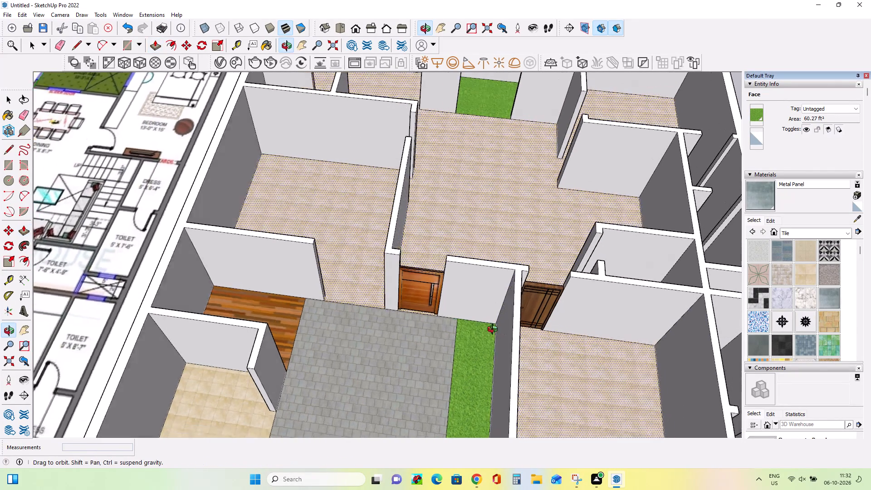
middle_click_drag(494, 330, 467, 329)
scroll(362, 338, "up", 3)
middle_click_drag(385, 344, 323, 360)
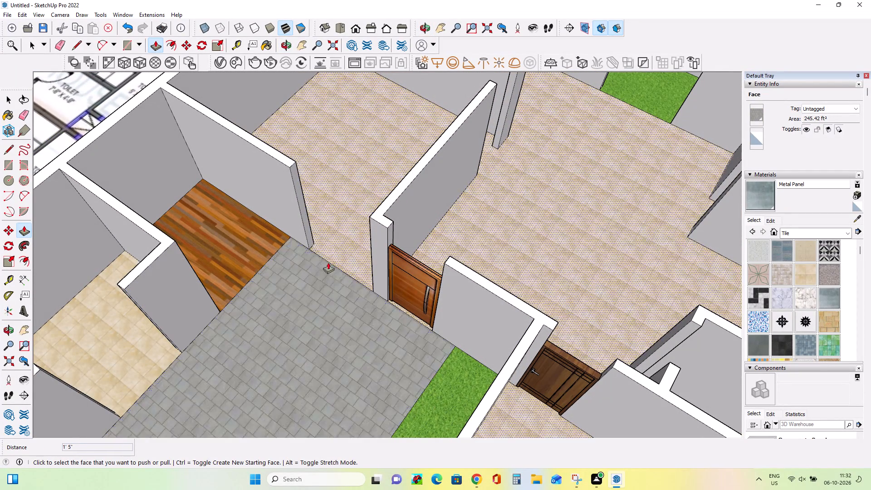
middle_click_drag(318, 323, 454, 299)
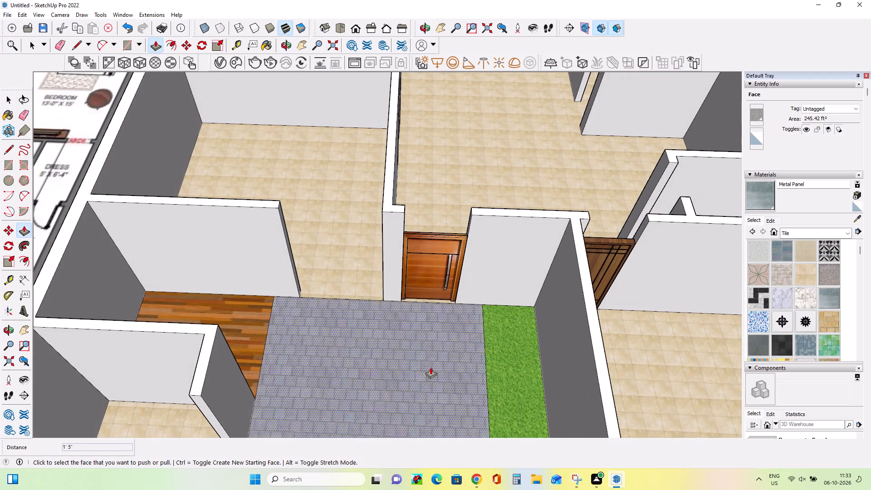
Import the double Door model from the Downloads folder and place it in the drawing room's widened opening.
left_click(8, 14)
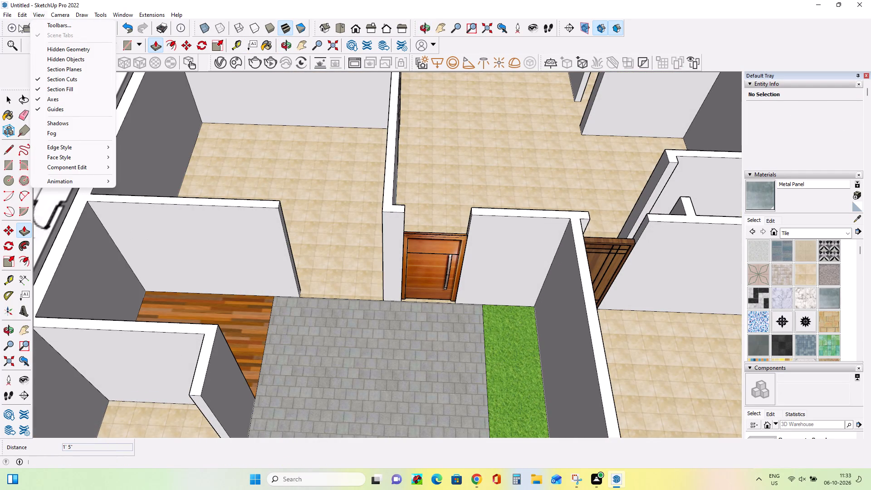
left_click(52, 171)
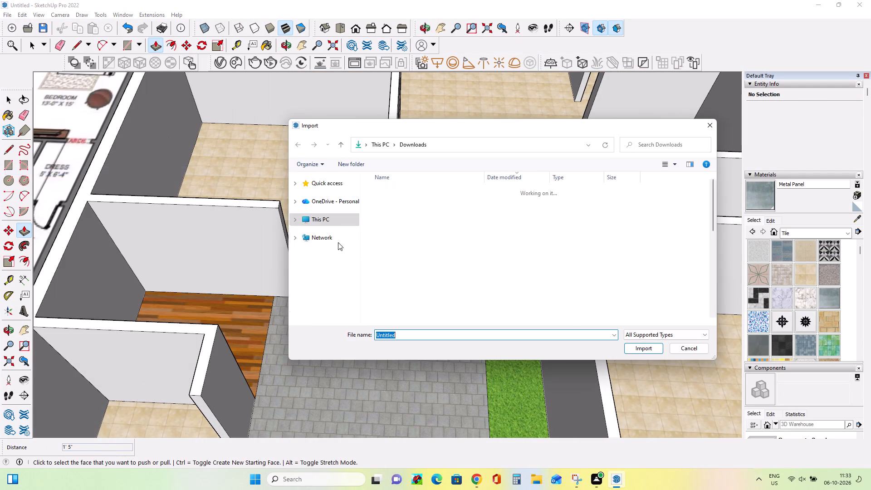
scroll(401, 294, "down", 12)
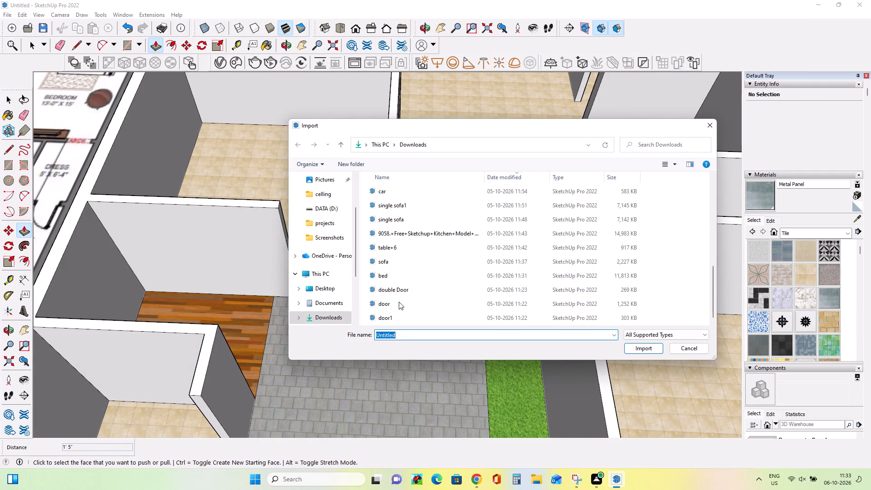
left_click(398, 289)
left_click(653, 353)
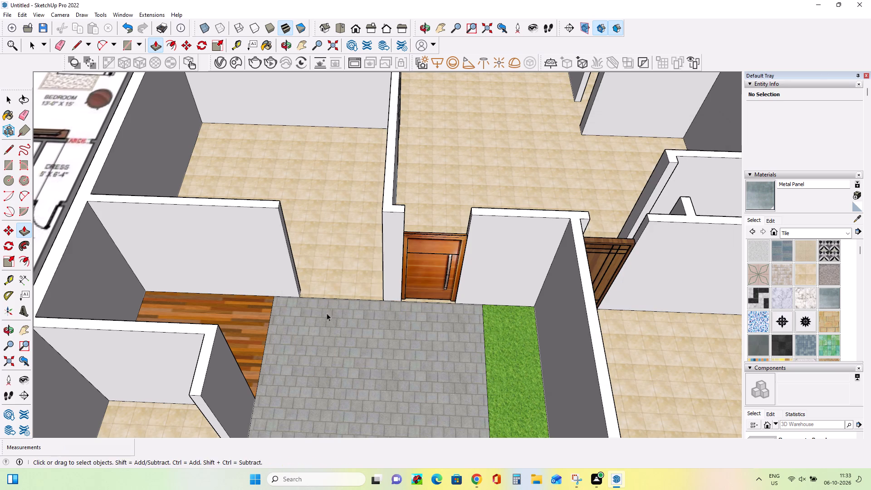
left_click(300, 299)
Scale down the double door's width so it fits between the two walls of the drawing room opening.
middle_click_drag(392, 345, 392, 343)
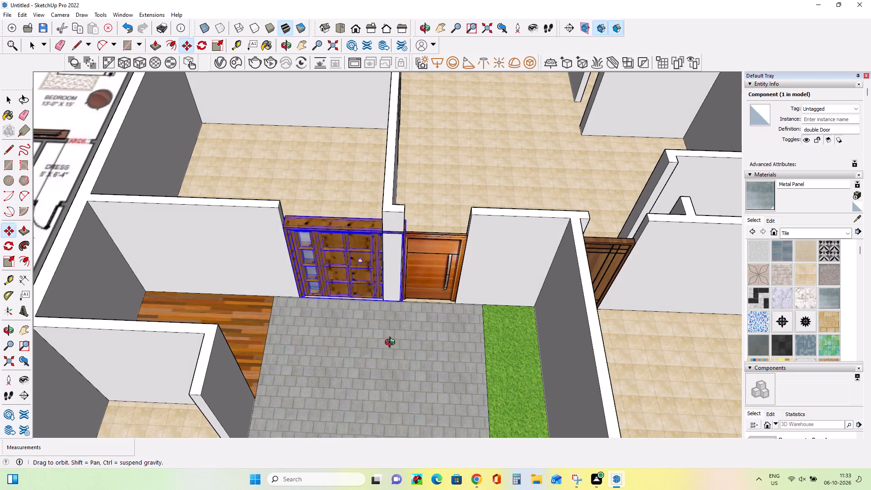
middle_click_drag(392, 343, 307, 293)
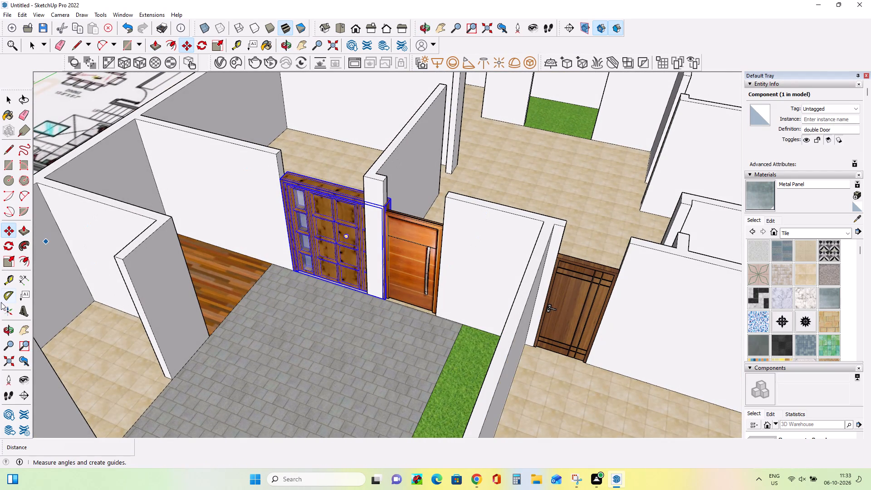
left_click(6, 260)
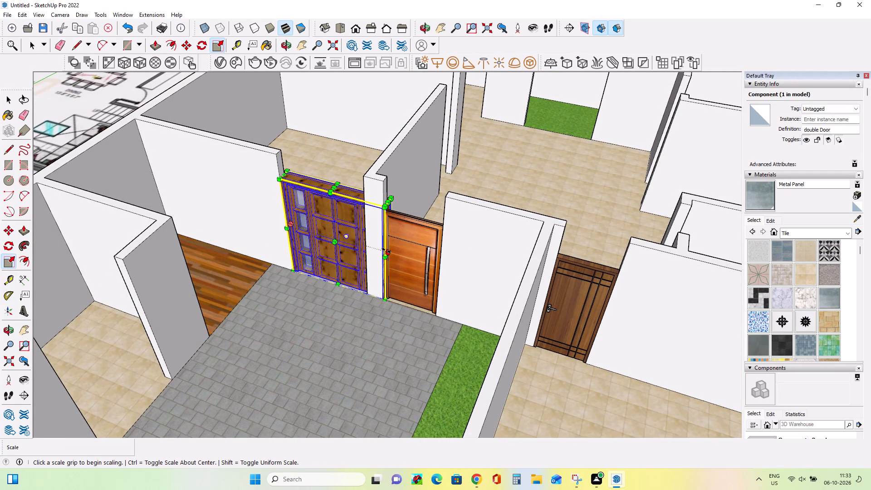
left_click(387, 250)
left_click(367, 248)
Scale the double door's depth along the green axis to about 0.58 to suit the wall thickness, and deselect it.
middle_click_drag(334, 310, 363, 307)
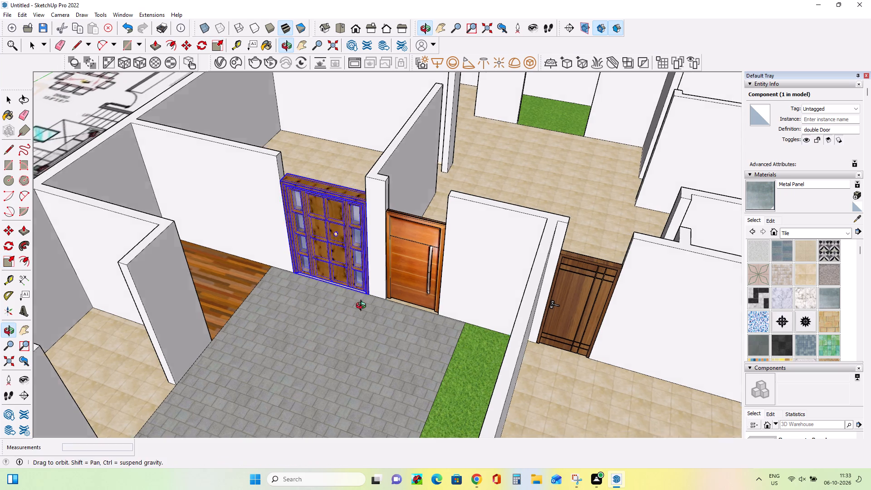
middle_click_drag(363, 307, 418, 276)
scroll(371, 243, "up", 4)
middle_click_drag(371, 266, 374, 325)
middle_click_drag(358, 260, 180, 451)
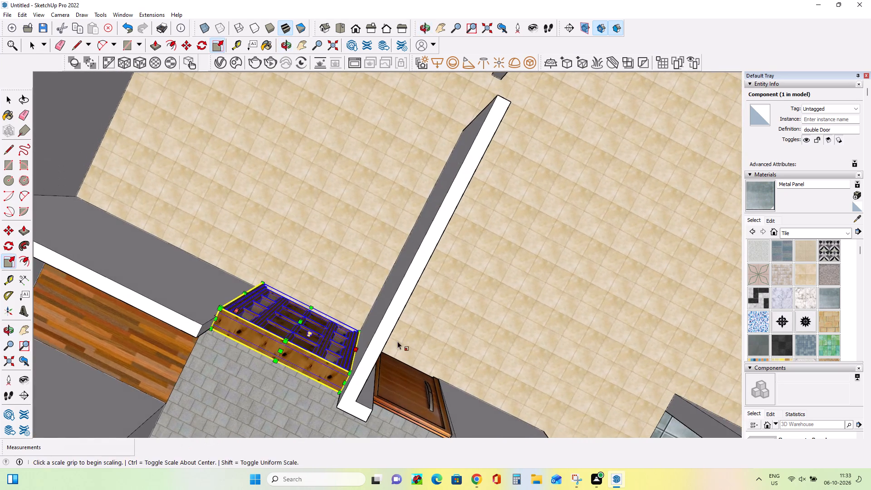
middle_click_drag(397, 341, 357, 366)
left_click(317, 334)
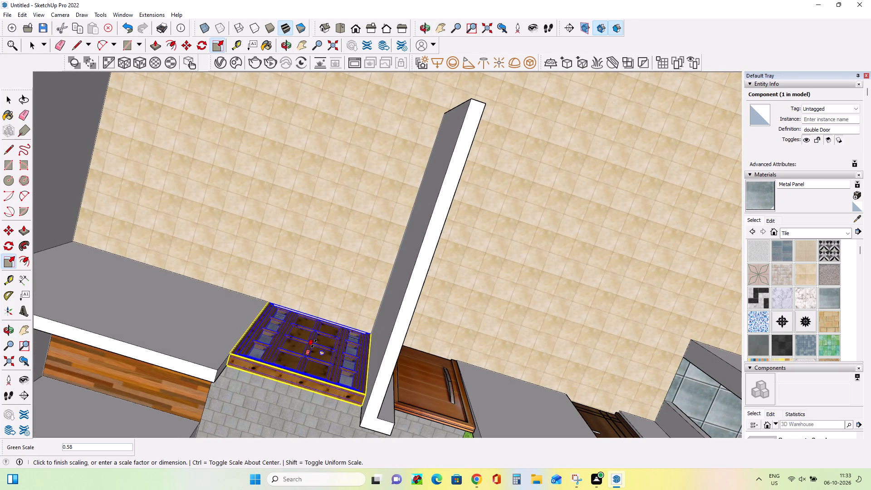
left_click(314, 346)
middle_click_drag(333, 391, 427, 162)
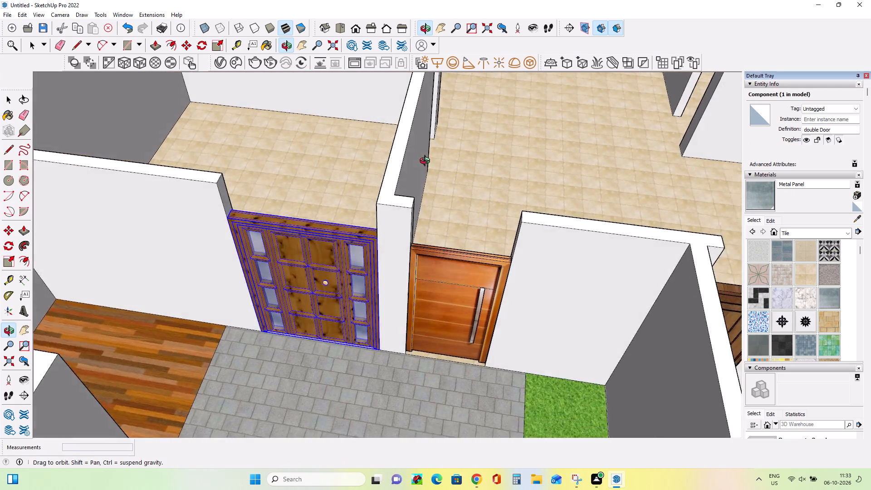
middle_click_drag(427, 162, 428, 160)
scroll(307, 352, "up", 3)
middle_click_drag(305, 359, 347, 309)
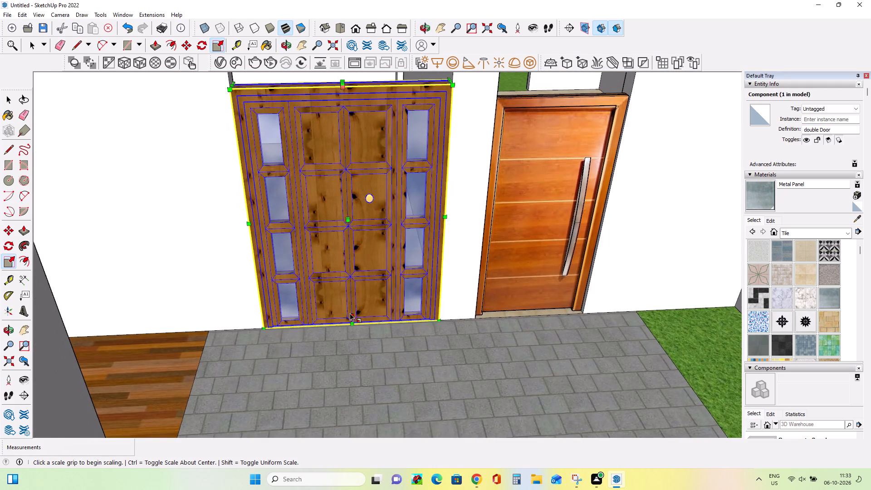
scroll(350, 314, "down", 12)
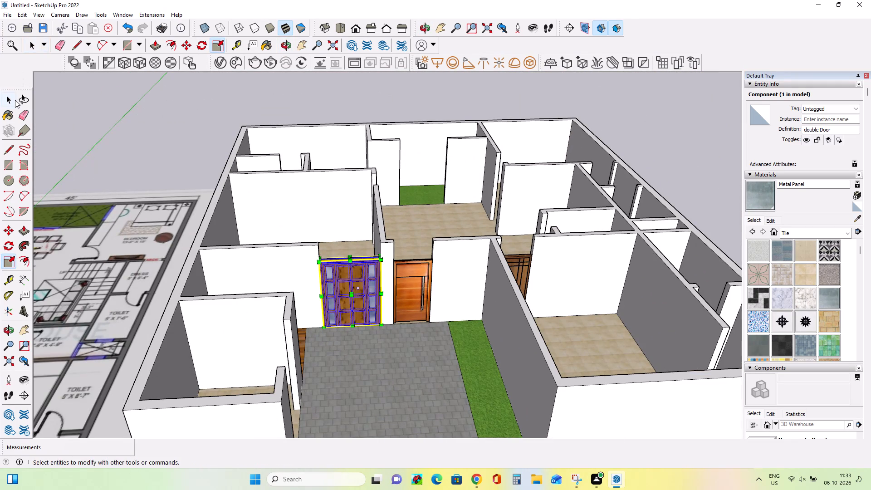
left_click(15, 100)
left_click(132, 128)
Examine the double door, entrance door and front bedroom door in their openings from several angles, against the floor plan.
middle_click_drag(403, 274, 340, 285)
scroll(368, 304, "up", 3)
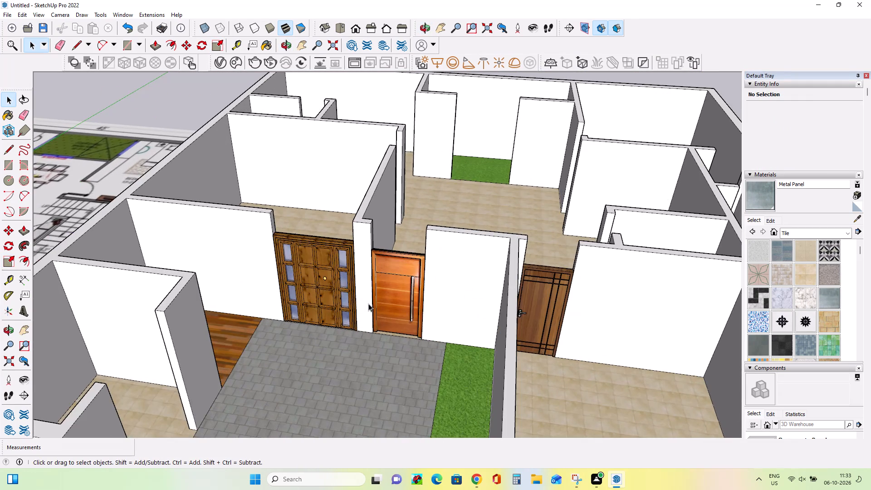
scroll(368, 304, "up", 2)
middle_click_drag(367, 303, 367, 317)
scroll(367, 304, "down", 1)
middle_click_drag(367, 317, 343, 323)
scroll(235, 271, "down", 6)
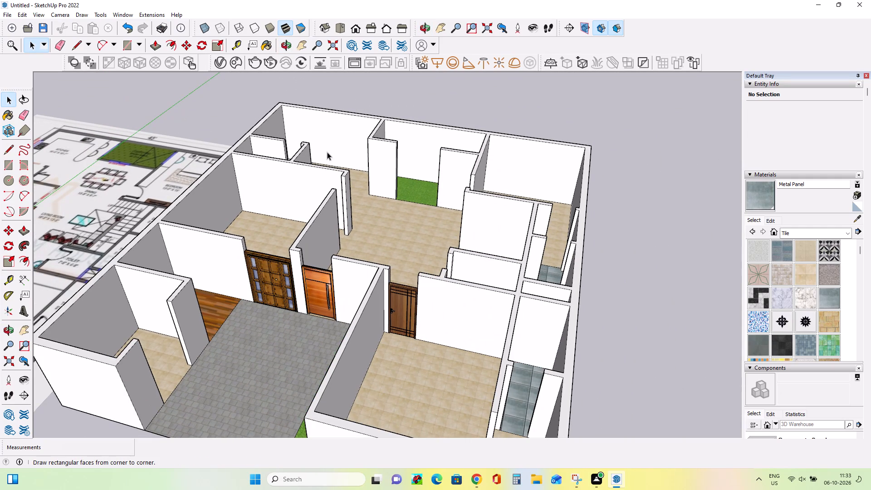
scroll(313, 298, "up", 1)
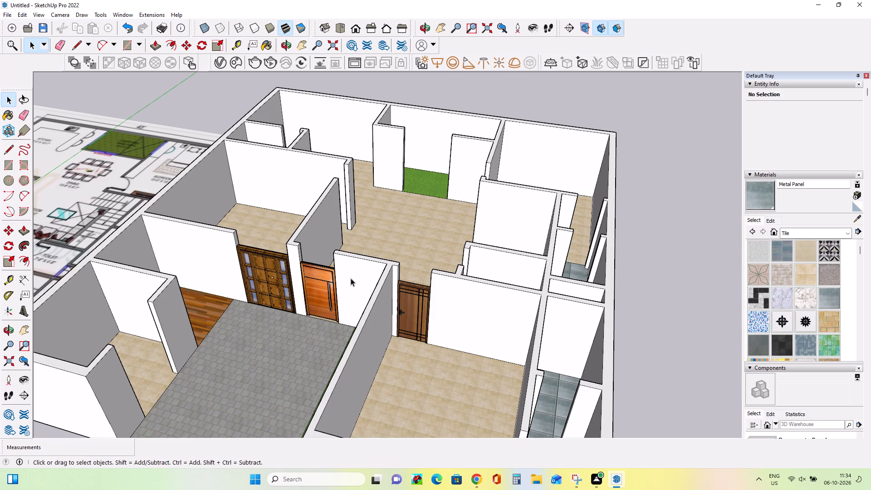
middle_click_drag(355, 279, 485, 226)
middle_click_drag(255, 330, 367, 305)
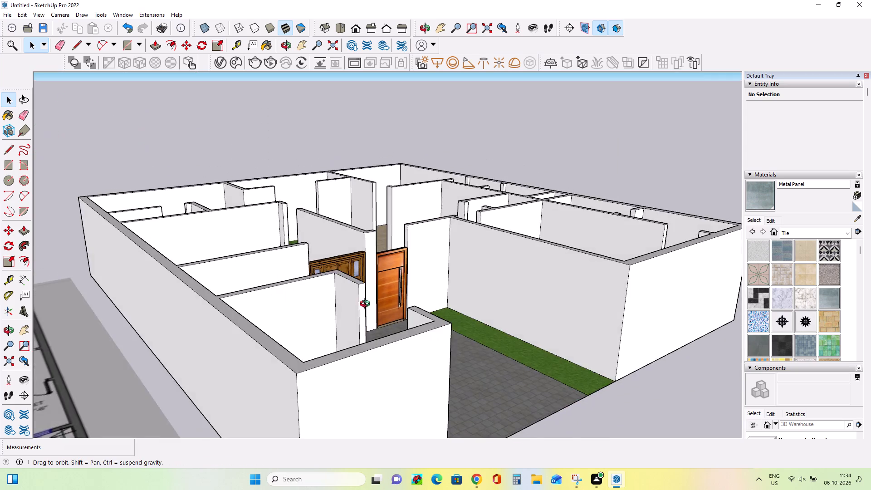
middle_click_drag(367, 305, 205, 341)
scroll(343, 284, "up", 5)
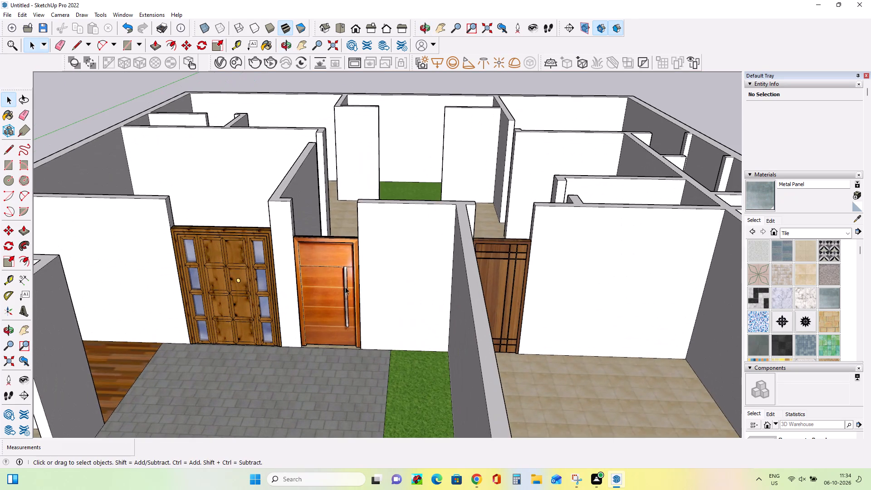
middle_click_drag(356, 317, 272, 388)
scroll(364, 333, "up", 3)
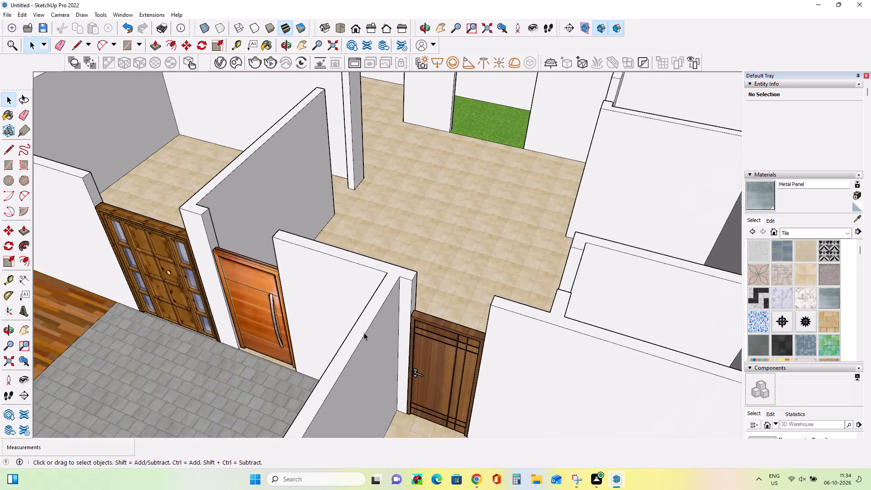
scroll(371, 328, "down", 17)
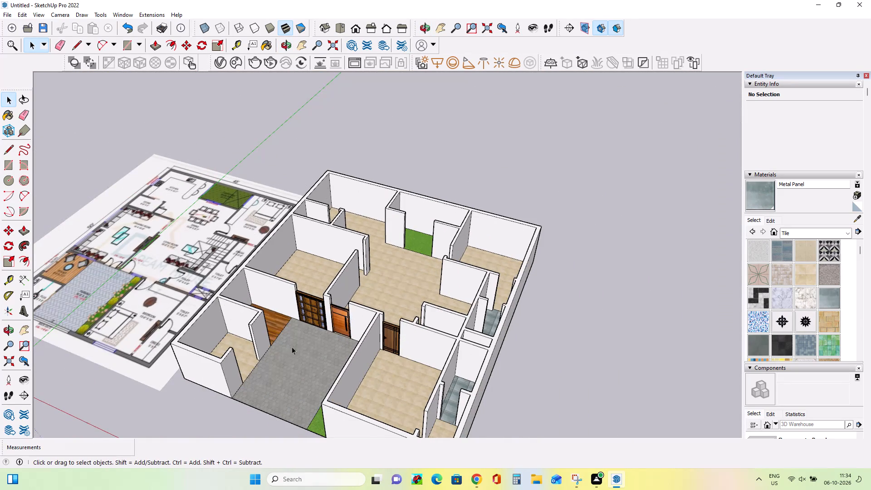
middle_click_drag(295, 342, 334, 299)
scroll(328, 331, "up", 9)
middle_click_drag(344, 336, 328, 343)
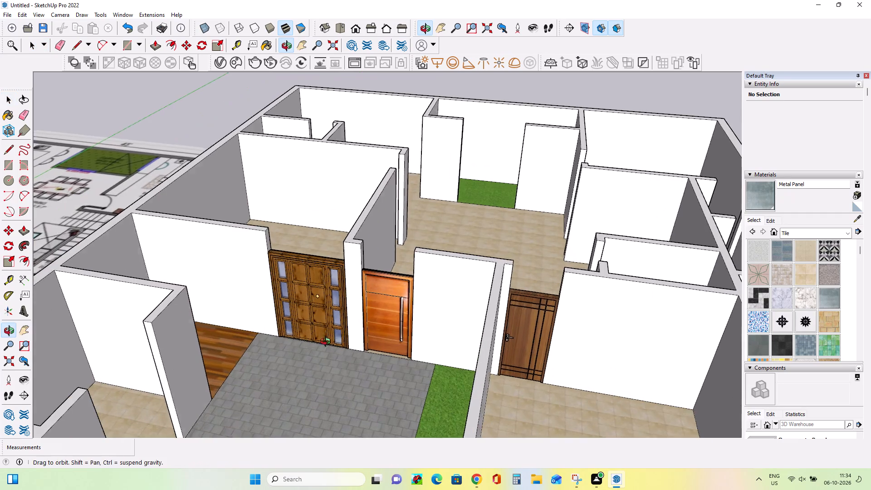
middle_click_drag(328, 343, 275, 358)
scroll(288, 323, "up", 8)
middle_click_drag(356, 324, 357, 353)
scroll(357, 353, "down", 2)
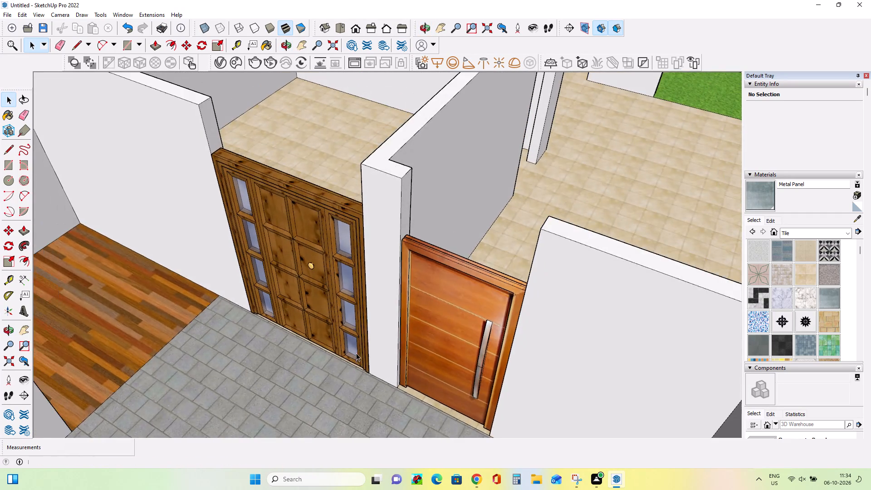
scroll(356, 353, "down", 16)
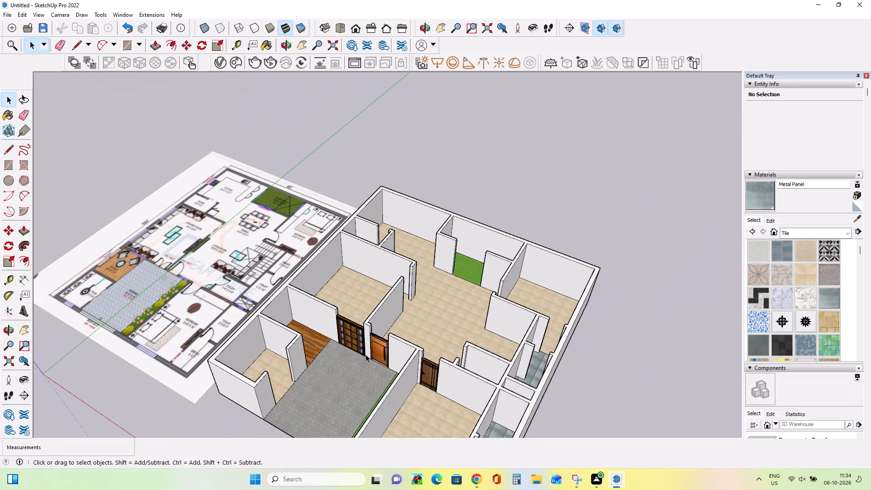
middle_click_drag(338, 390, 386, 340)
scroll(379, 348, "up", 8)
middle_click_drag(398, 353, 399, 353)
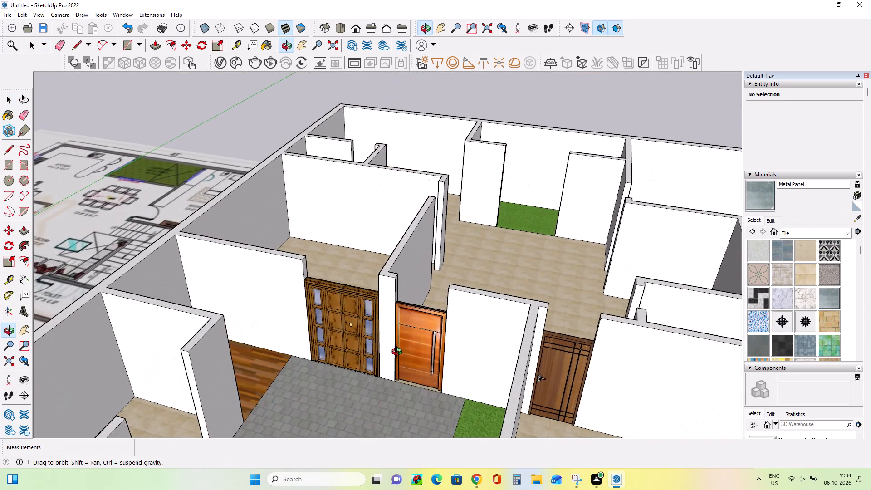
middle_click_drag(399, 353, 301, 368)
scroll(326, 338, "up", 8)
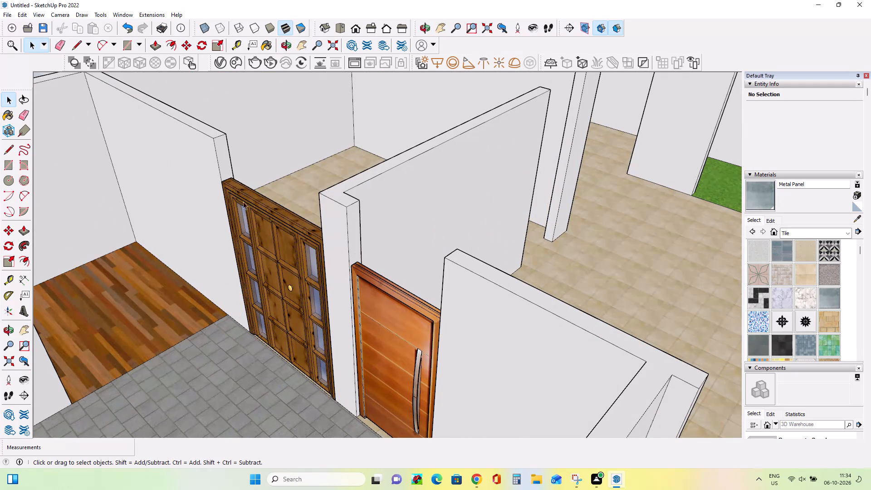
scroll(426, 268, "down", 8)
scroll(413, 300, "up", 3)
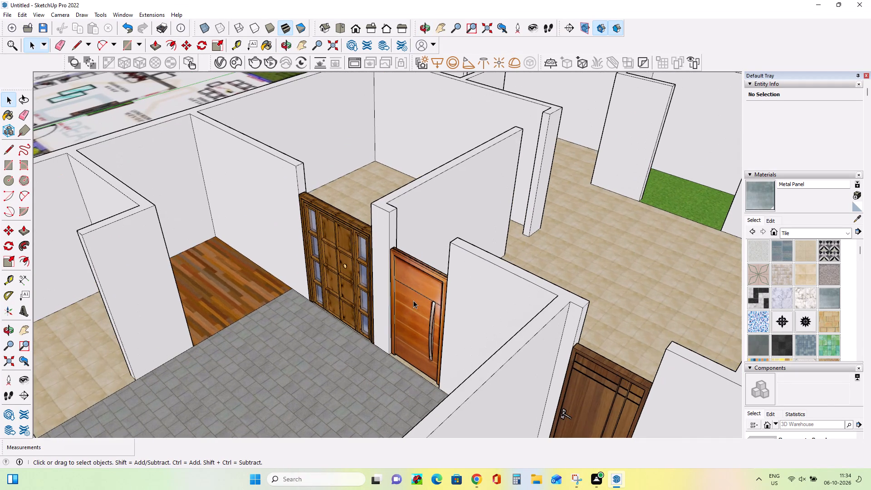
middle_click_drag(440, 264, 410, 323)
scroll(375, 292, "up", 4)
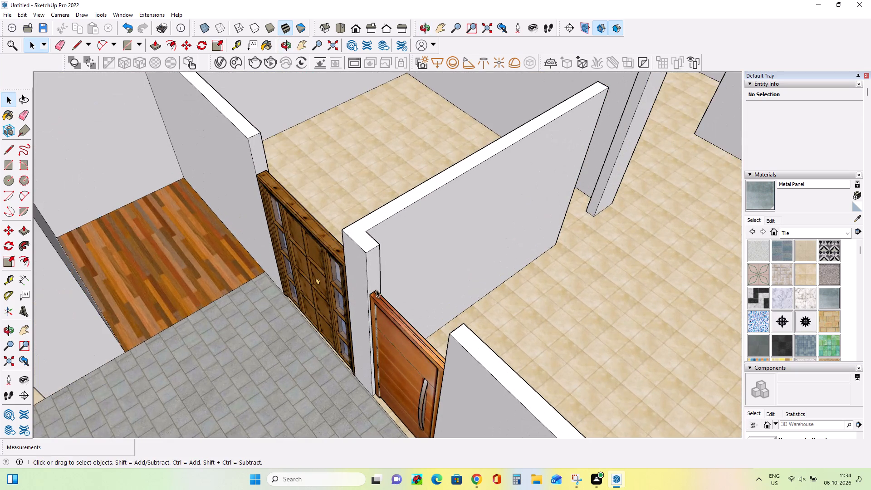
scroll(378, 289, "down", 11)
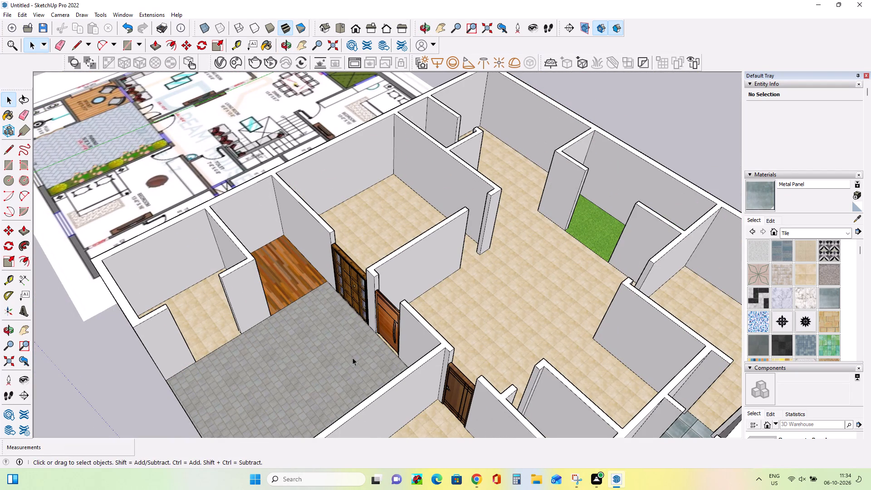
middle_click_drag(350, 357, 429, 281)
scroll(362, 310, "up", 6)
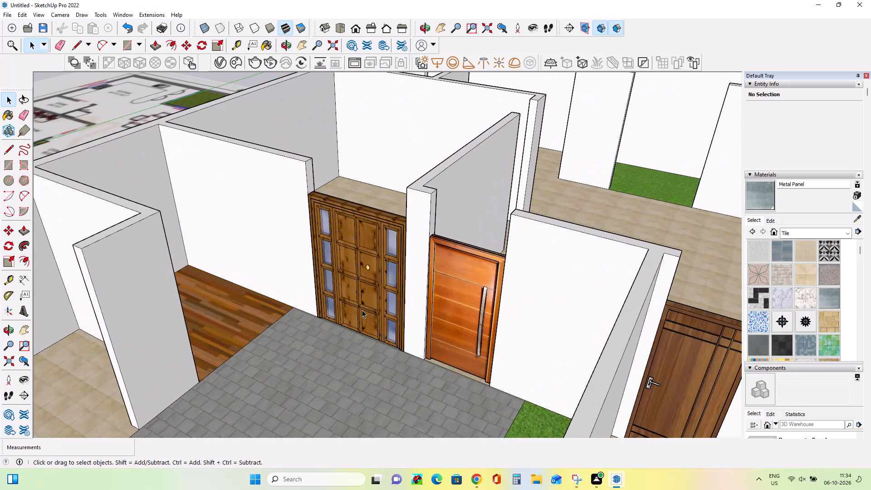
scroll(369, 306, "down", 7)
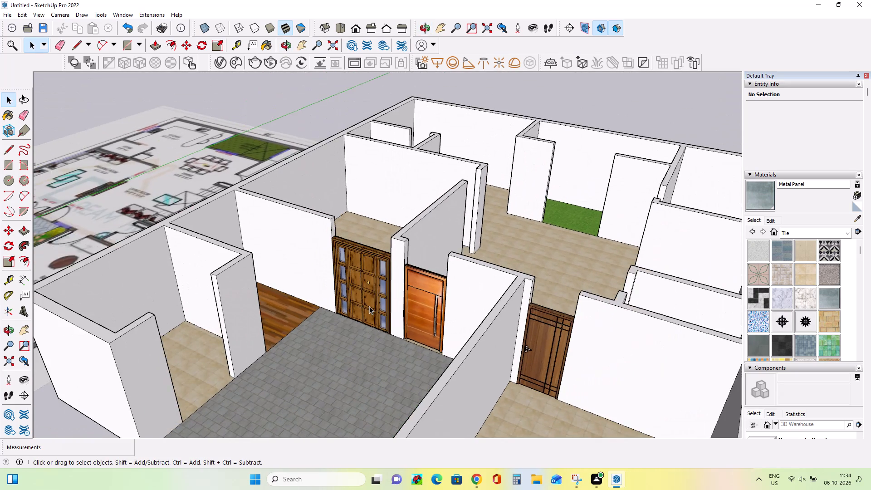
scroll(369, 306, "down", 5)
middle_click_drag(370, 323, 374, 348)
scroll(374, 348, "up", 5)
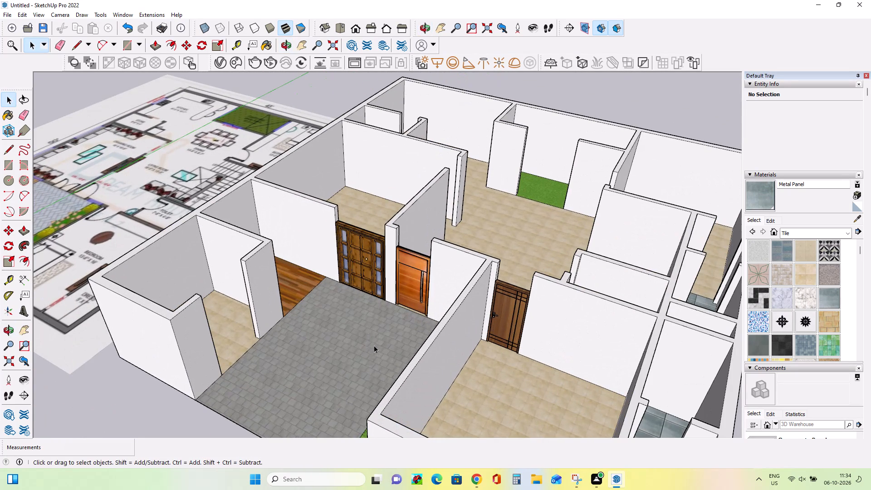
scroll(376, 300, "down", 7)
middle_click_drag(376, 300, 375, 345)
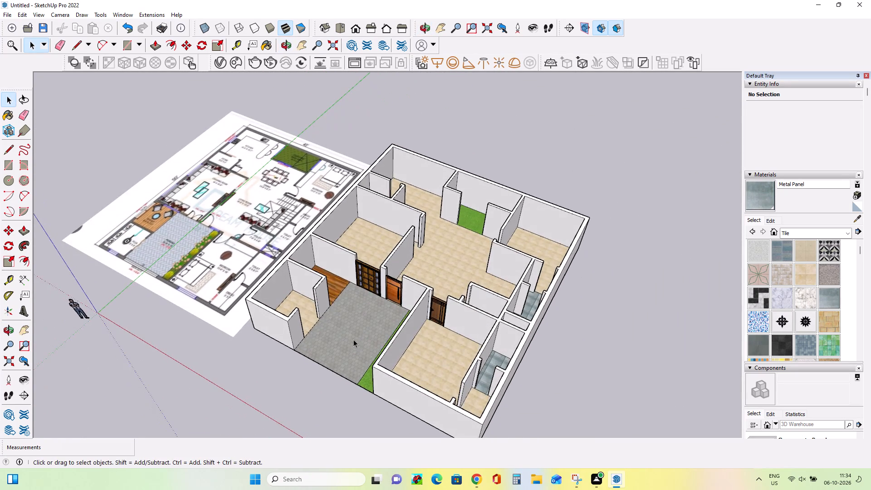
scroll(352, 338, "up", 3)
middle_click_drag(388, 323, 328, 334)
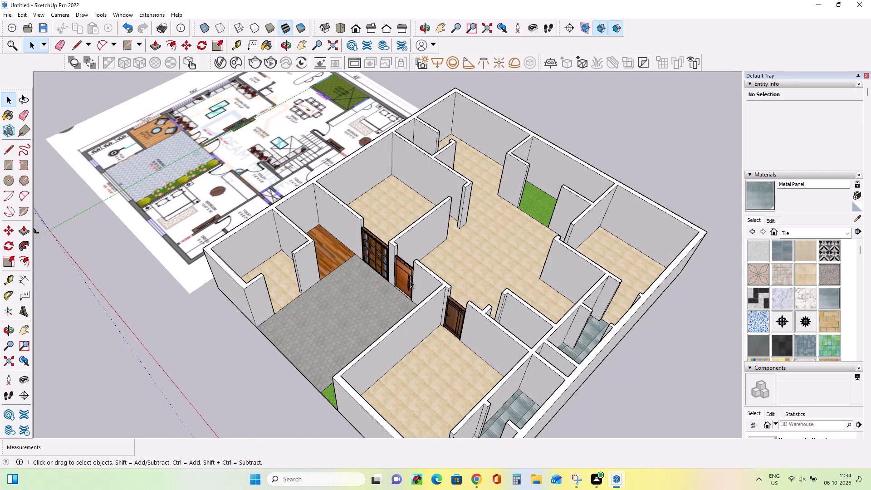
Copy the single entrance door onto the grey paved parking floor, about 12' 2" from the original.
left_click(405, 280)
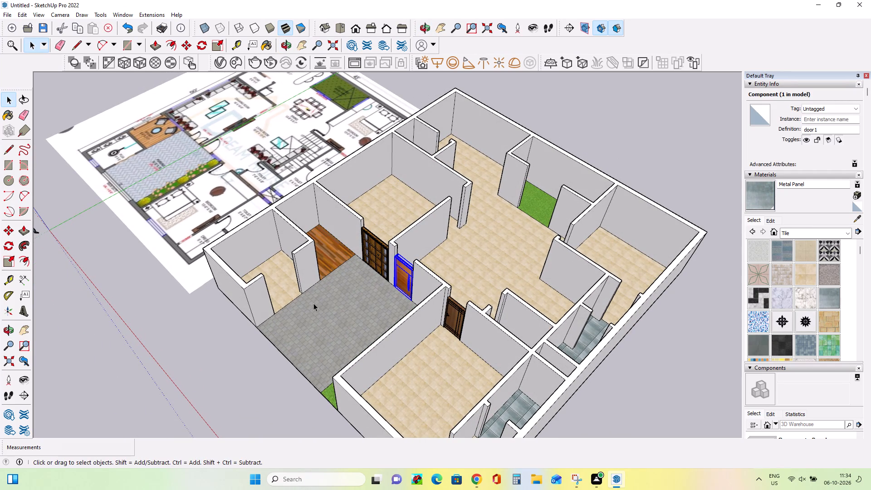
left_click(7, 236)
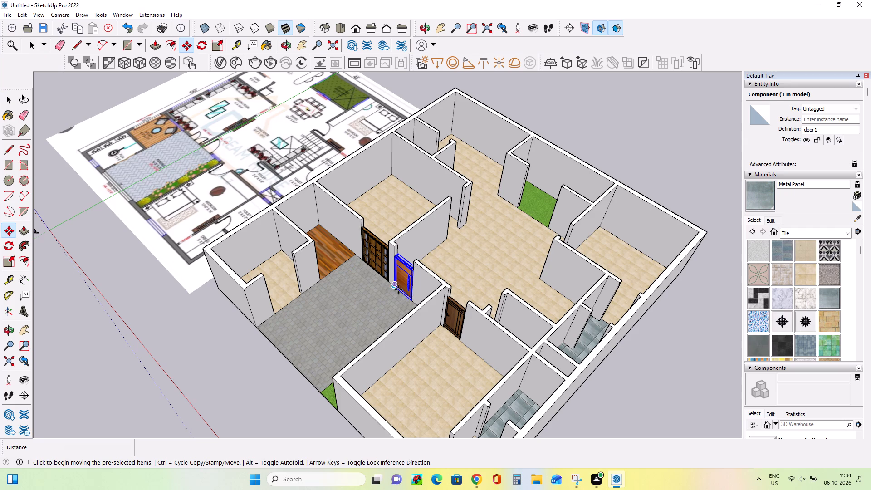
left_click(398, 289)
left_click(321, 328)
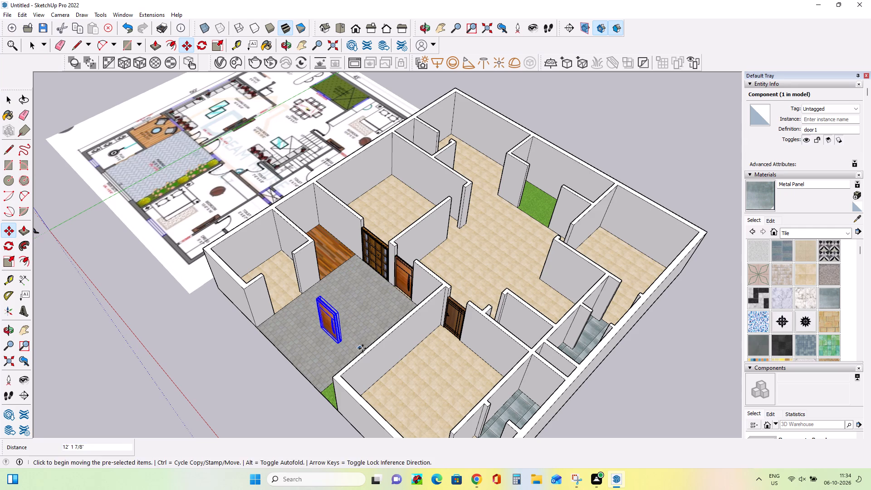
Rotate the copied entrance door 90 degrees on the parking floor to align with the front corner room's opening.
middle_click_drag(372, 333, 418, 301)
scroll(357, 338, "up", 8)
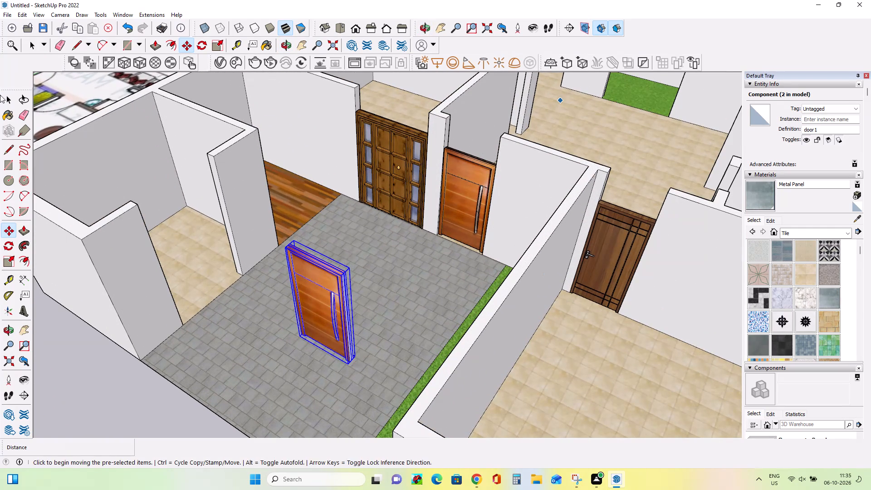
left_click(6, 263)
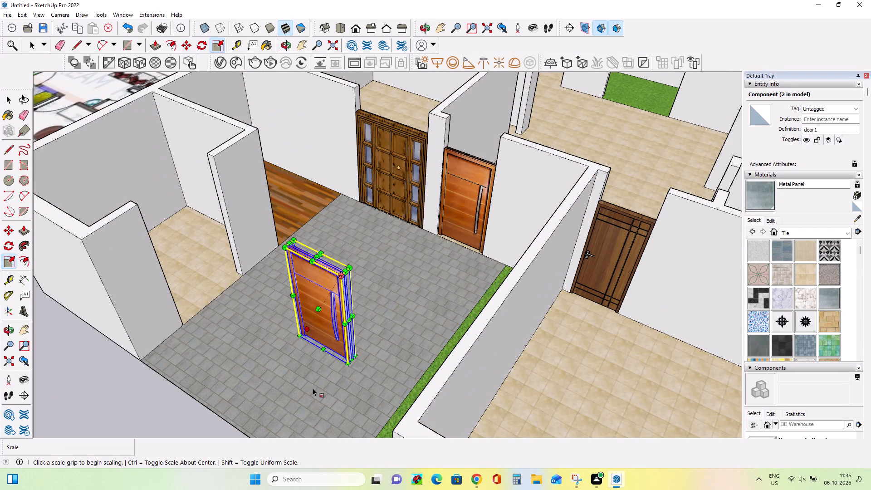
left_click(6, 246)
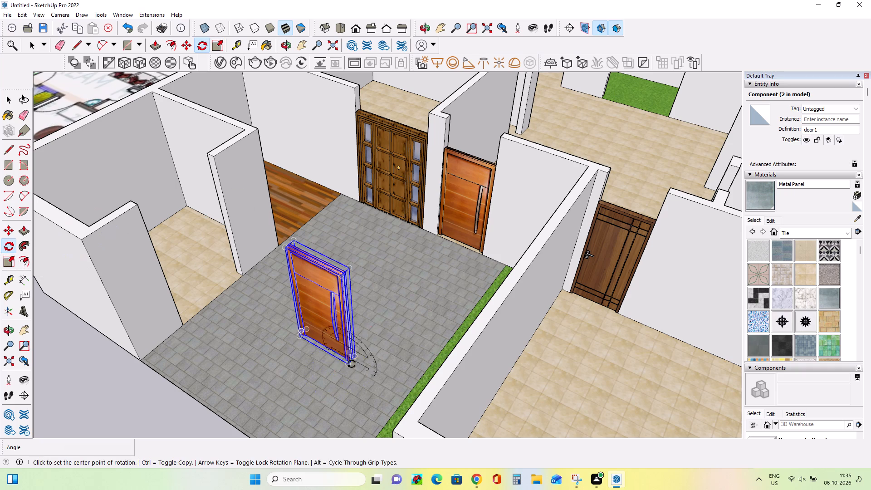
left_click(334, 394)
left_click(268, 356)
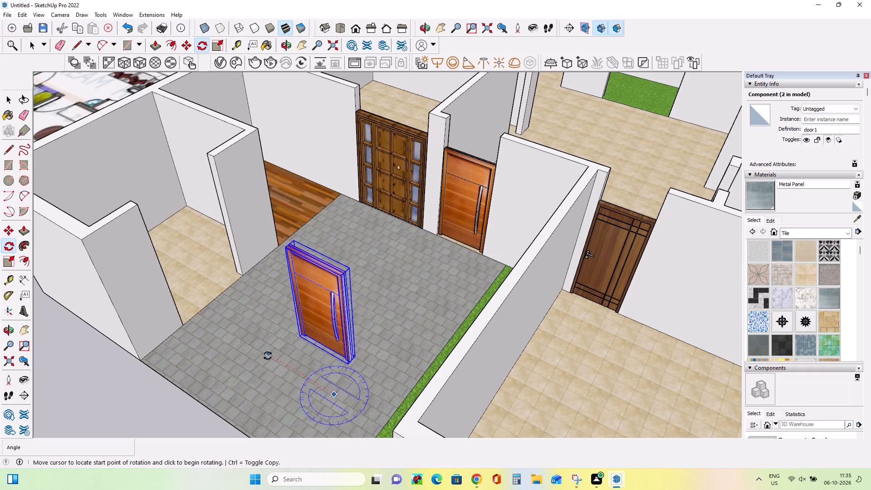
left_click(322, 407)
Move the rotated door about 8' 9" into the opening between the parking area and the front corner room.
middle_click_drag(410, 365, 335, 396)
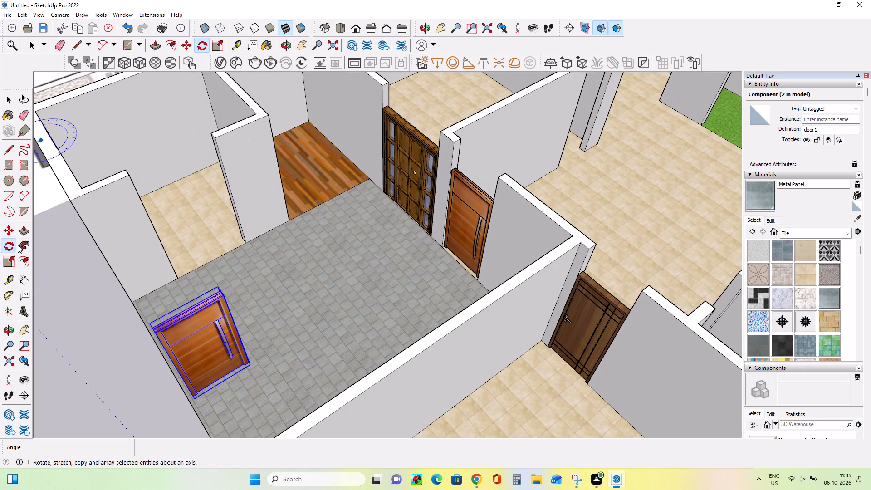
left_click(11, 230)
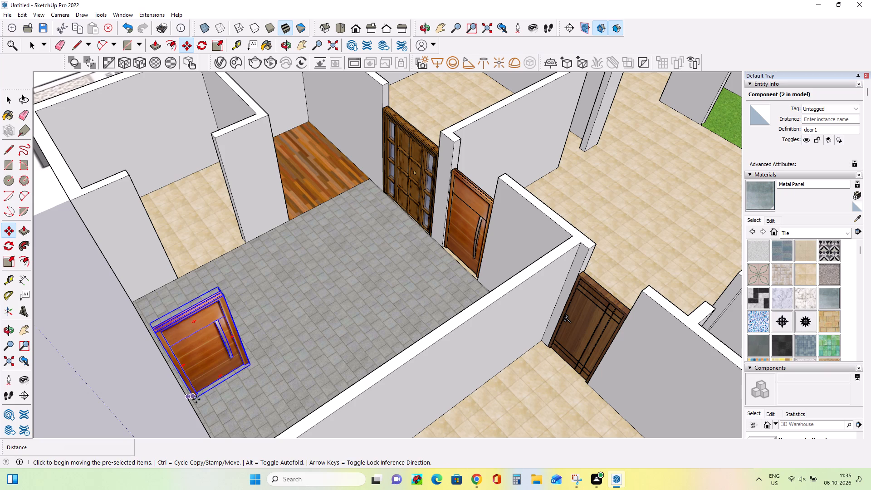
left_click(196, 401)
left_click(174, 281)
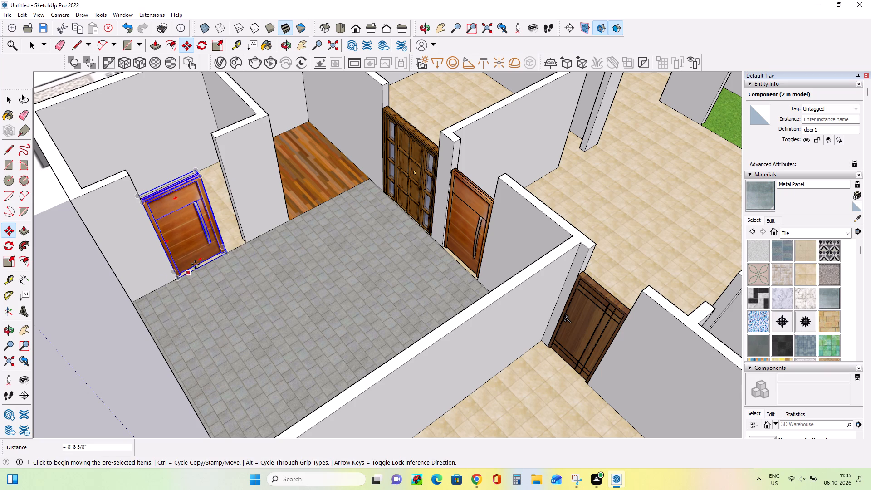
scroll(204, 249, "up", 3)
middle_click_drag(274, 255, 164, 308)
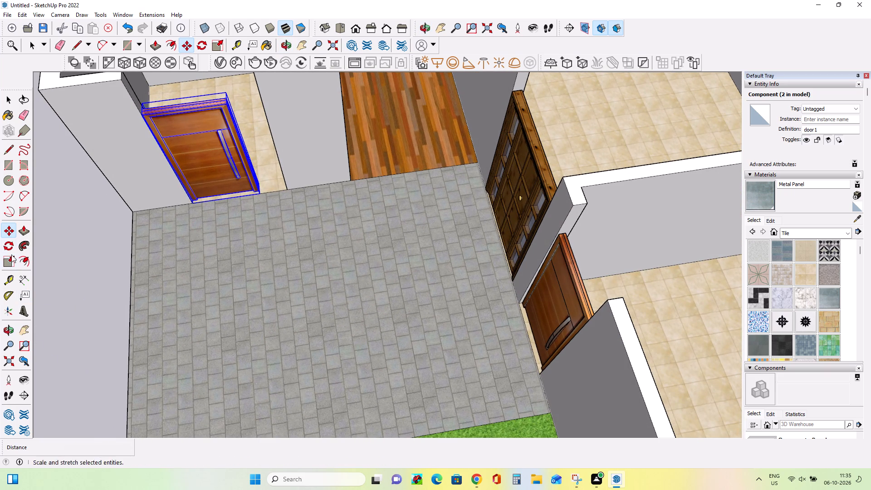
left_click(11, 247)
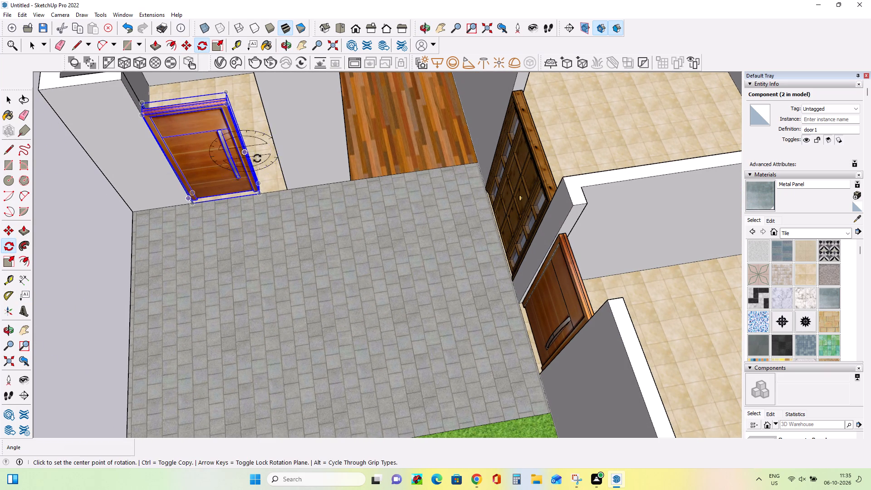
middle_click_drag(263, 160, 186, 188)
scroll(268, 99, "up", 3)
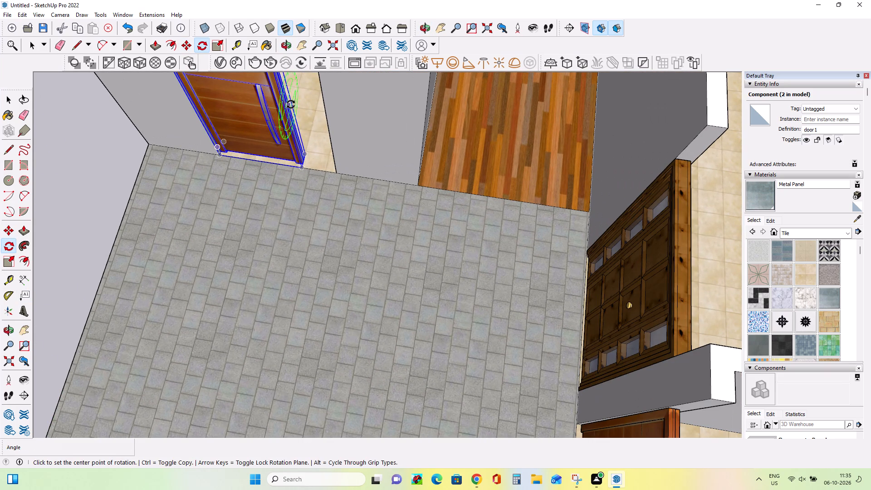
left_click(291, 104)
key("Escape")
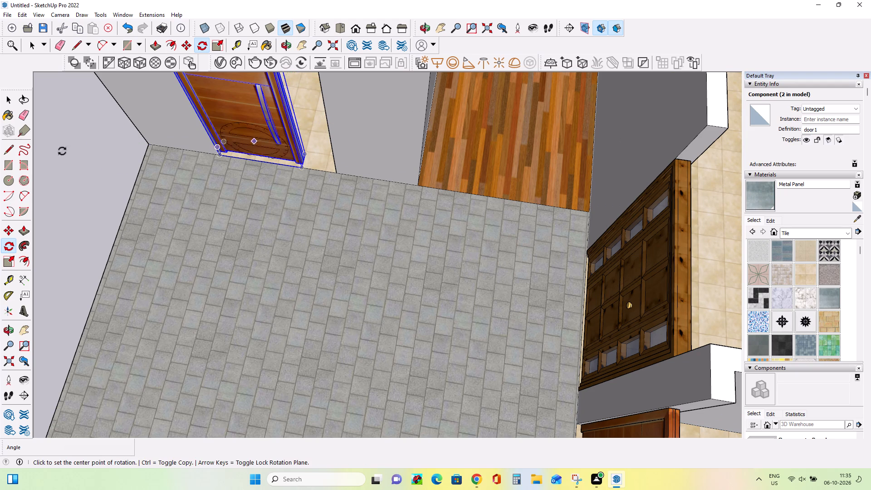
Scale up the copied door's width along the red axis to about 1.42 to fill the corner room's opening.
left_click(11, 255)
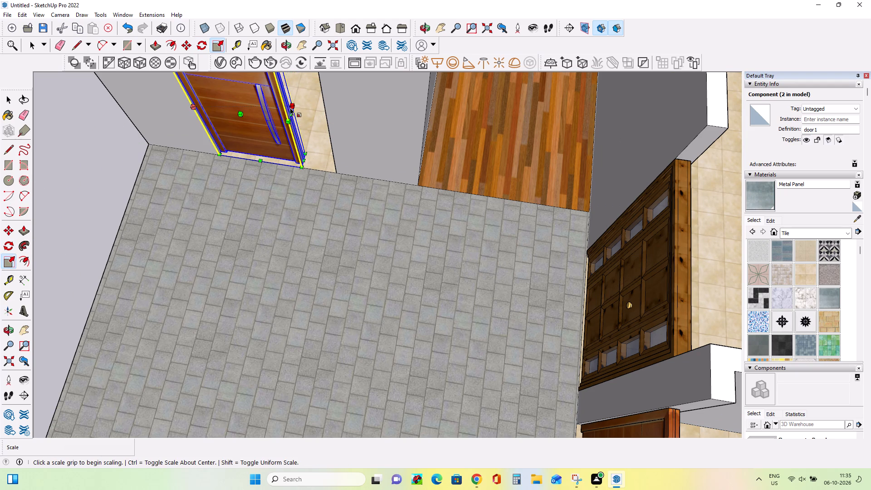
left_click(291, 111)
left_click(329, 115)
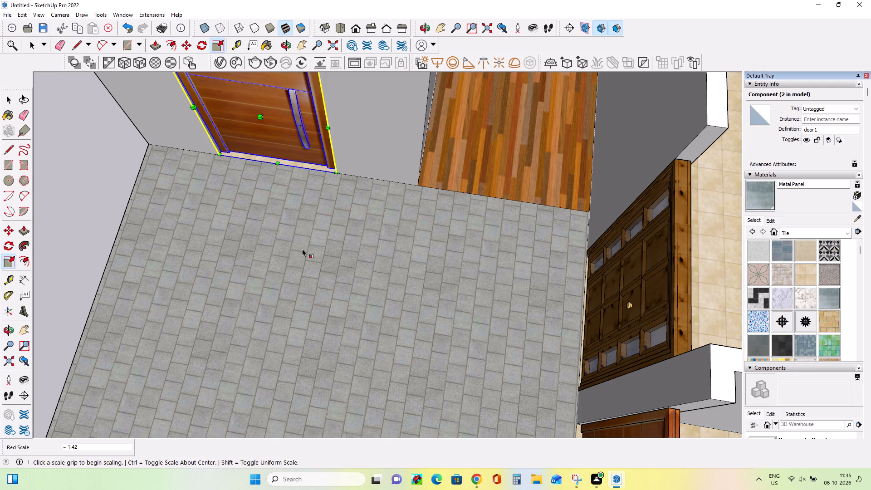
Copy the front bedroom's dark wooden door into the central hall, about 16' 6" from the original.
middle_click_drag(301, 250, 438, 142)
scroll(383, 194, "down", 1)
scroll(340, 265, "down", 10)
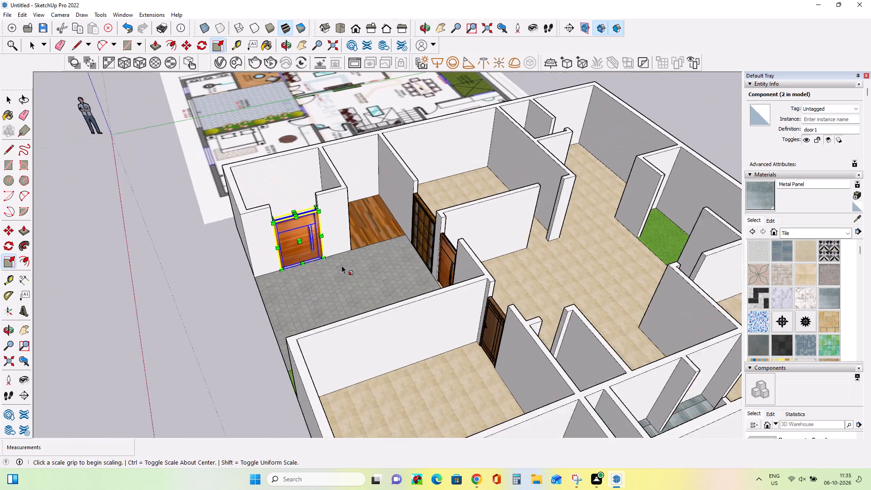
scroll(342, 265, "down", 1)
middle_click_drag(431, 246, 407, 275)
scroll(407, 273, "down", 1)
scroll(387, 269, "up", 4)
middle_click_drag(380, 275, 423, 273)
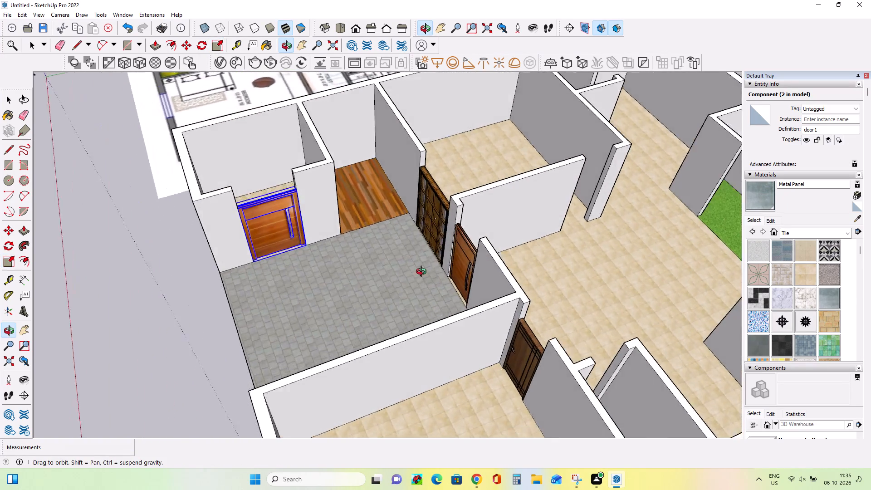
middle_click_drag(423, 273, 455, 227)
scroll(455, 226, "down", 2)
left_click(15, 100)
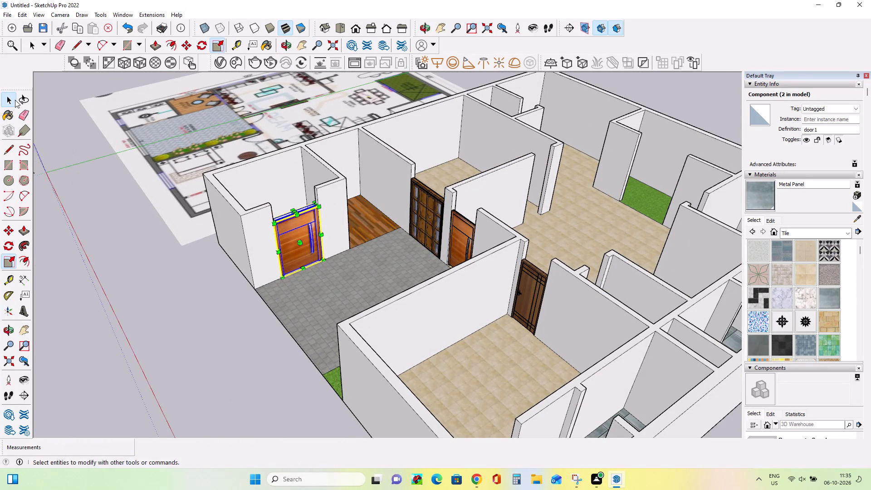
left_click(525, 299)
middle_click_drag(573, 297, 548, 304)
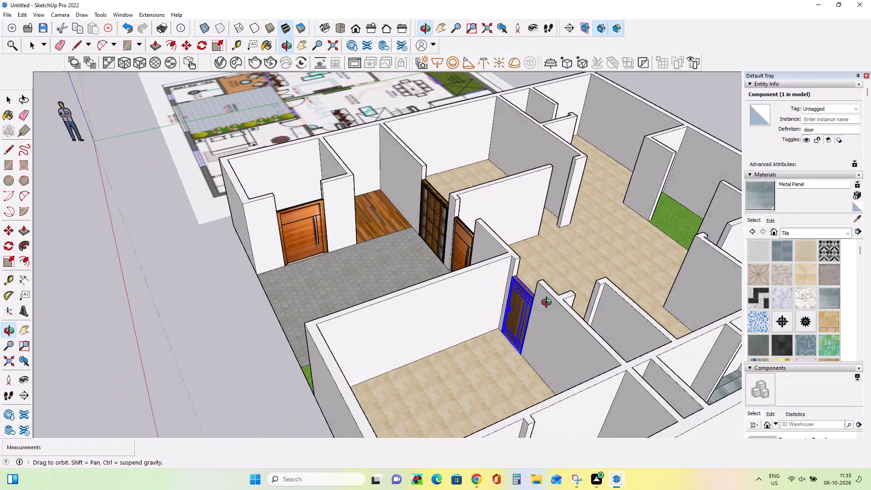
middle_click_drag(548, 304, 559, 301)
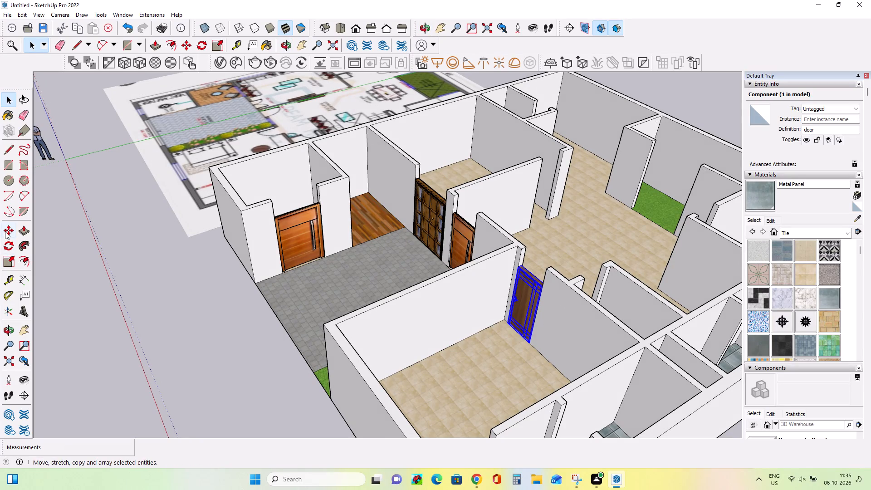
left_click(5, 230)
left_click(523, 339)
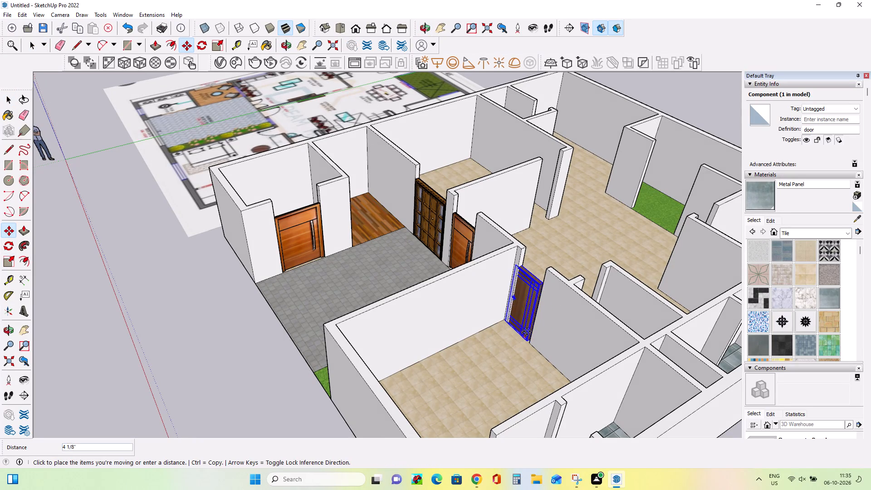
left_click(596, 249)
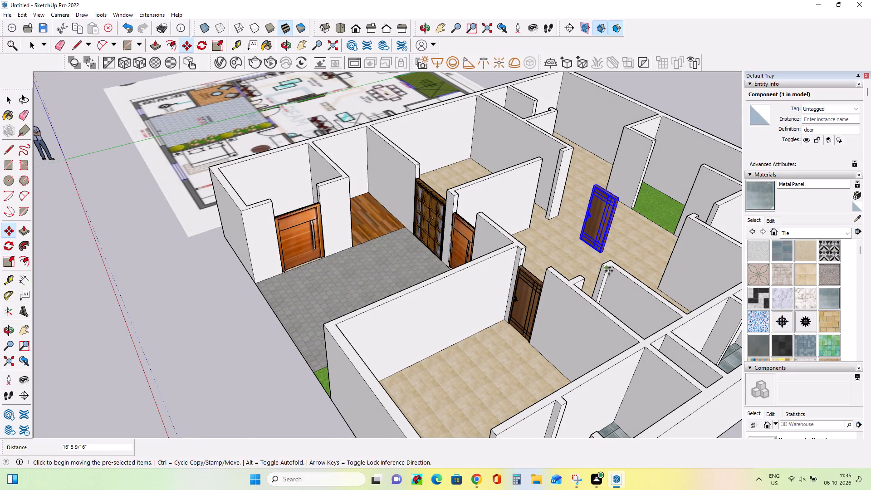
Rotate the copied bedroom door 90 degrees in the hall to align with the toilet opening near the front bedroom.
middle_click_drag(609, 272, 33, 367)
scroll(87, 269, "down", 6)
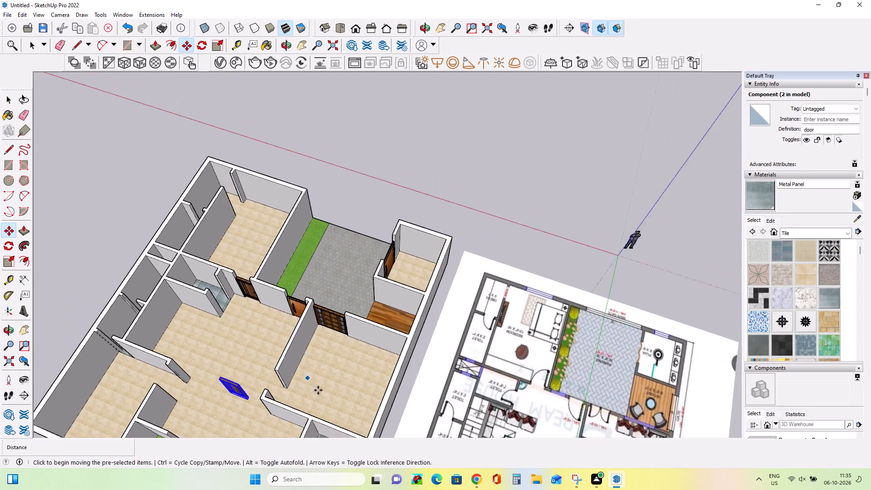
middle_click_drag(315, 396, 173, 385)
scroll(213, 280, "up", 7)
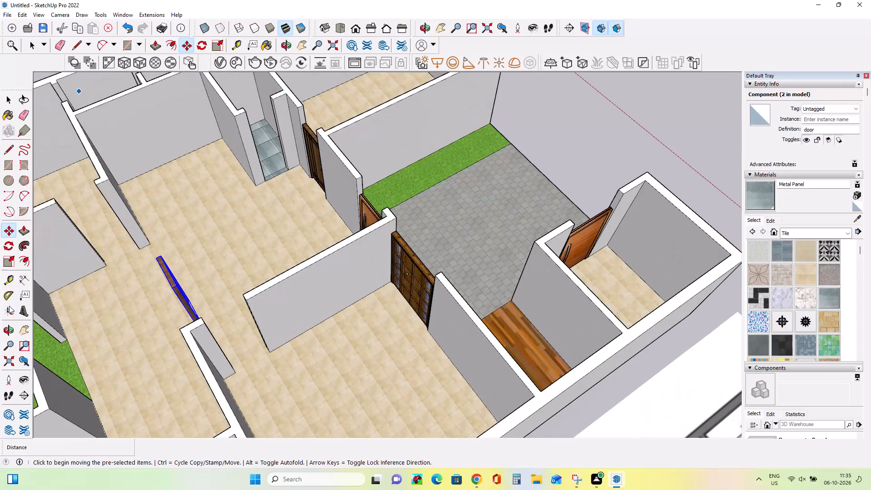
left_click(5, 242)
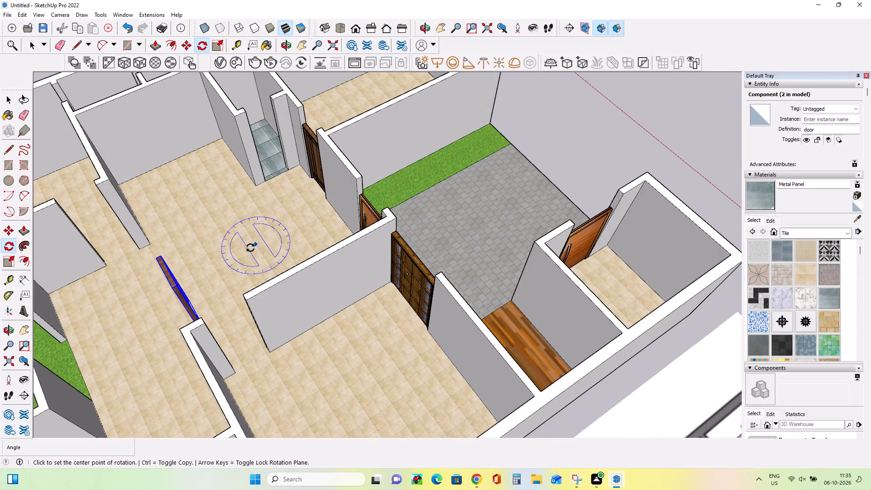
left_click(251, 248)
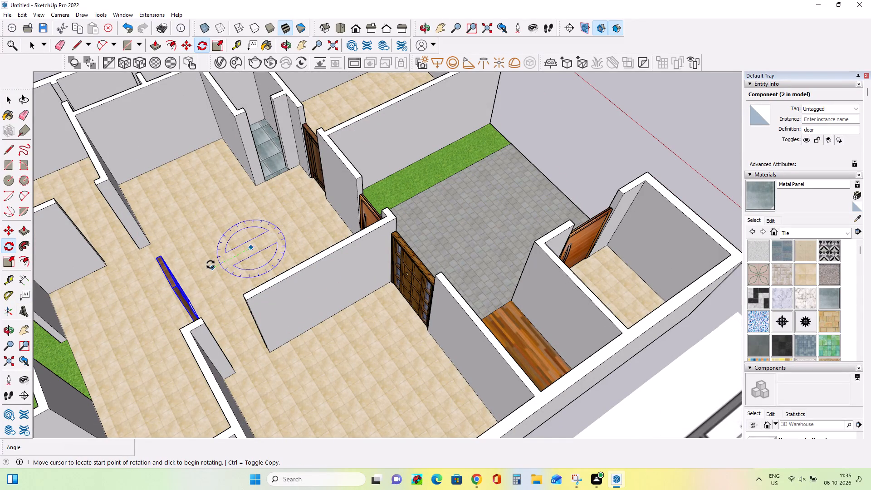
left_click(210, 265)
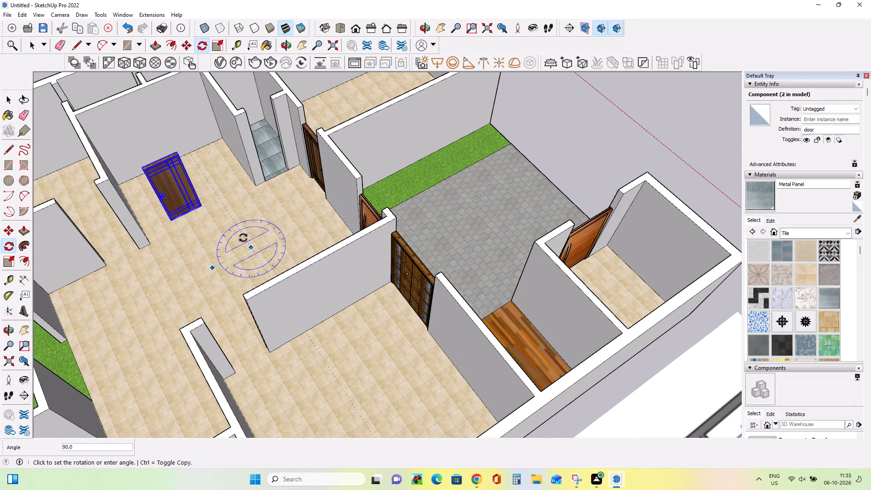
left_click(243, 238)
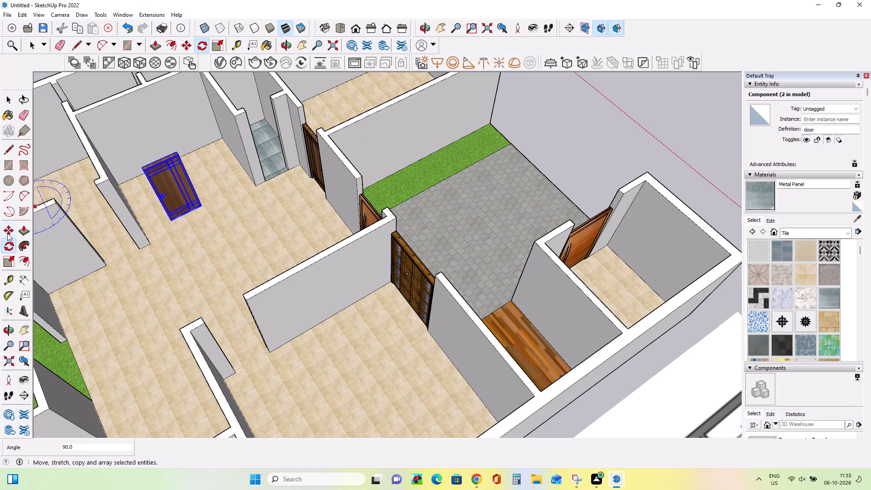
Move the rotated door into the toilet opening beside the front bedroom's door.
left_click(8, 232)
left_click(204, 209)
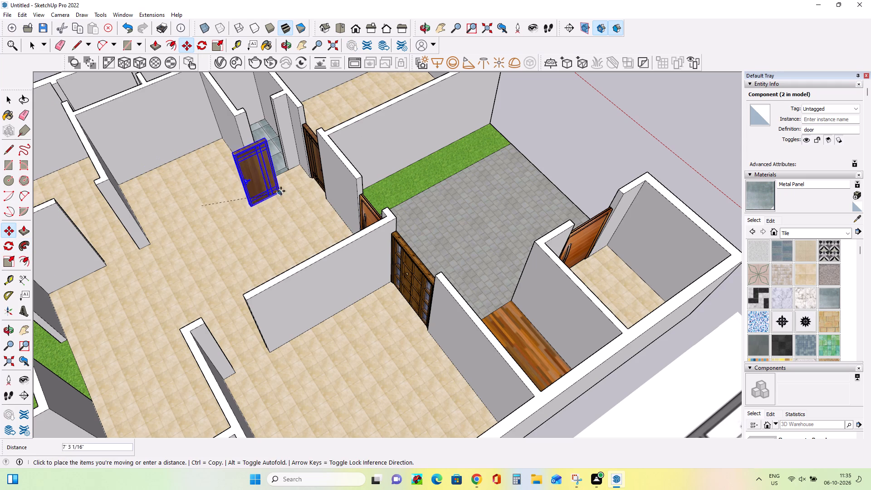
left_click(290, 169)
Scale down the copied door's width in the toilet opening so it fits between the walls.
scroll(288, 171, "up", 3)
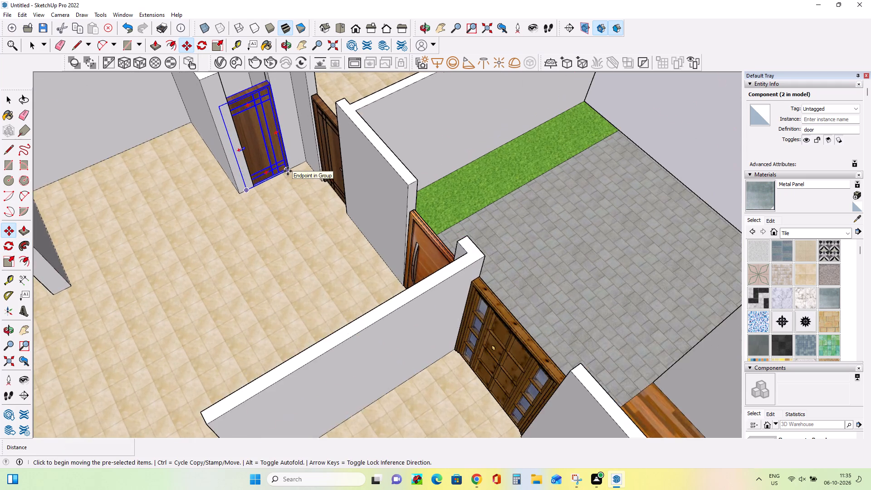
scroll(288, 171, "up", 5)
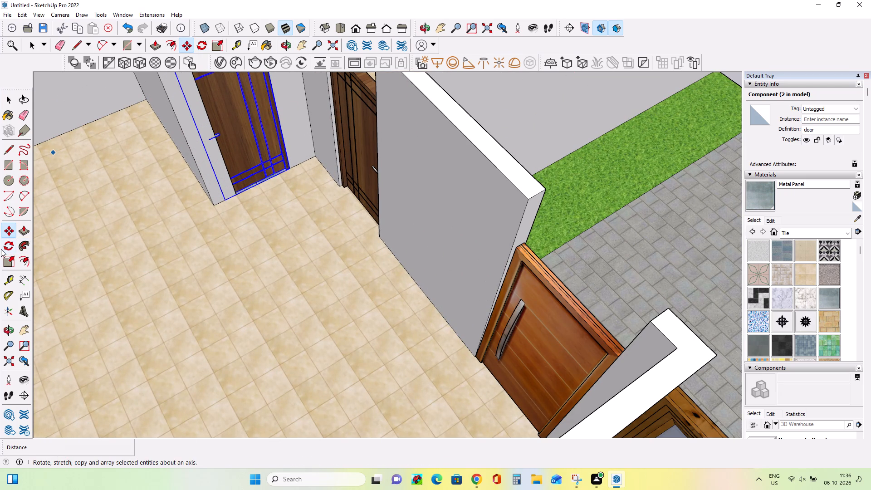
left_click(10, 230)
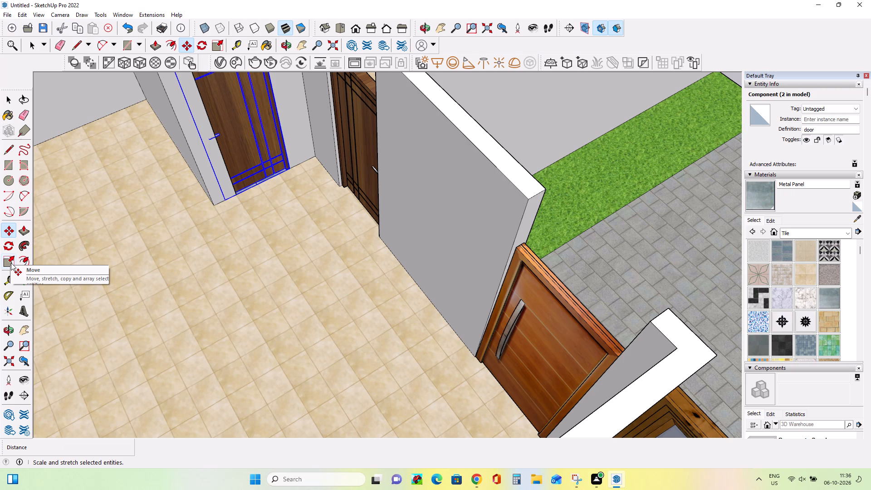
left_click(8, 257)
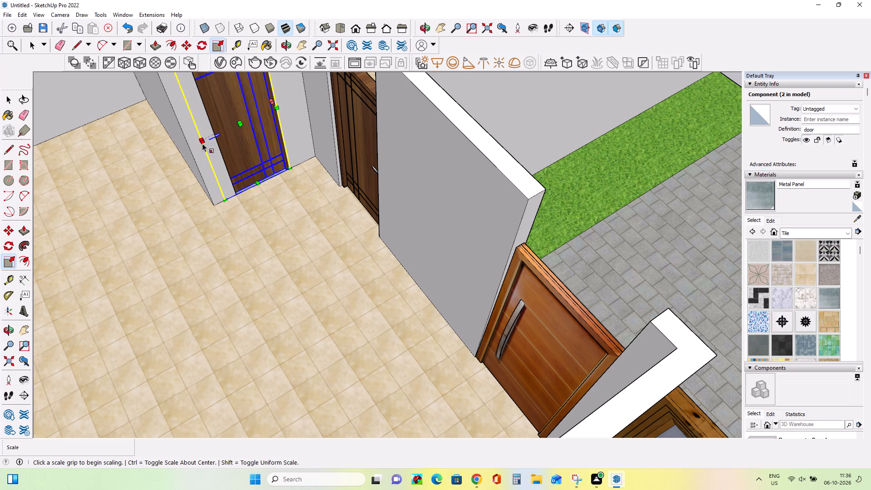
left_click(201, 142)
left_click(217, 137)
scroll(240, 202, "down", 3)
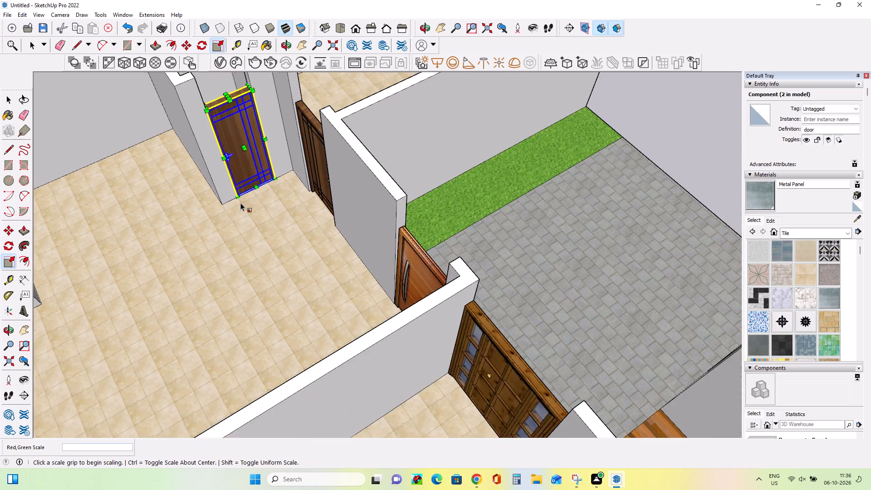
Copy the front bedroom's dark wooden door about 15' 6" into the opening between its dressing area and attached toilet.
scroll(240, 203, "down", 5)
middle_click_drag(250, 204, 271, 163)
scroll(251, 160, "up", 8)
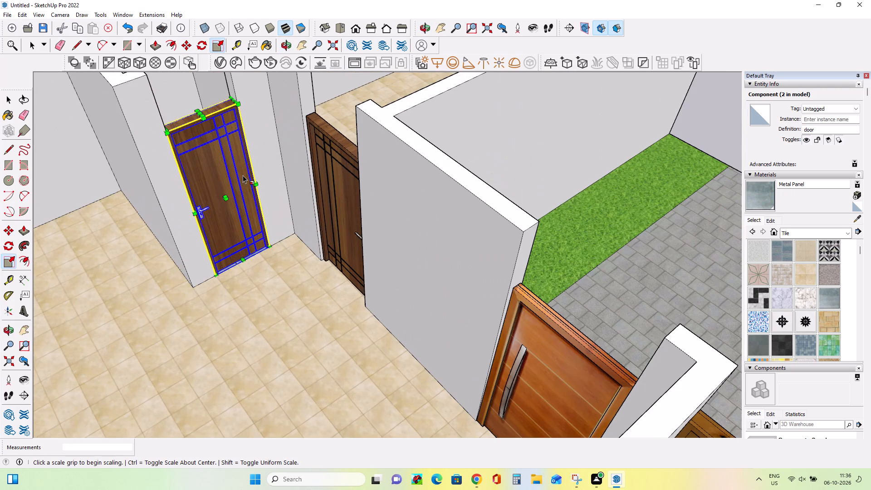
middle_click_drag(243, 187, 245, 226)
scroll(244, 226, "down", 8)
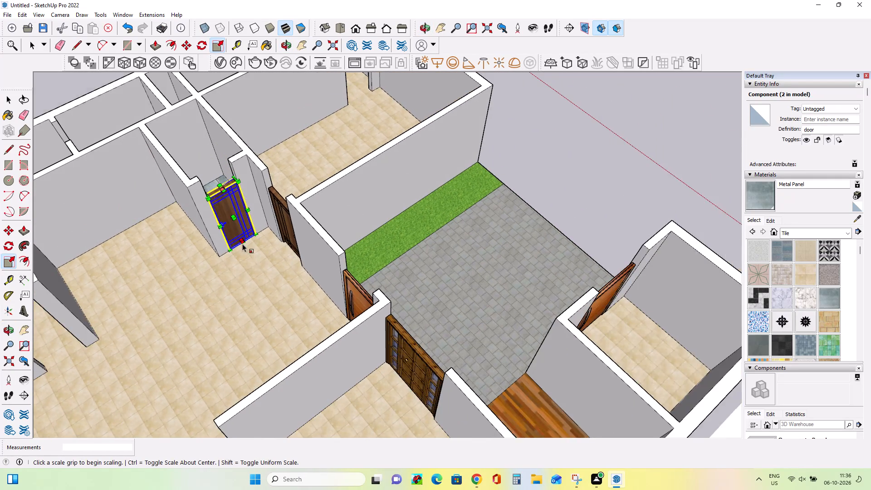
scroll(243, 245, "down", 3)
middle_click_drag(269, 294, 310, 233)
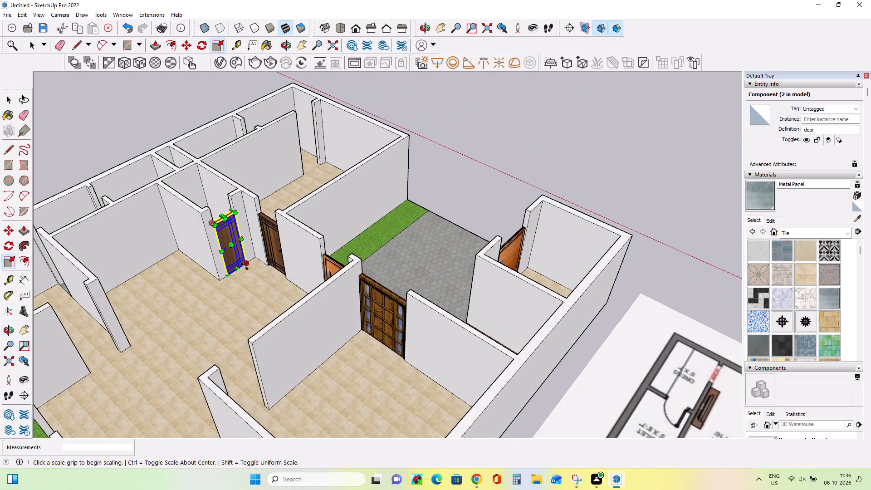
scroll(230, 271, "down", 6)
middle_click_drag(230, 274, 383, 262)
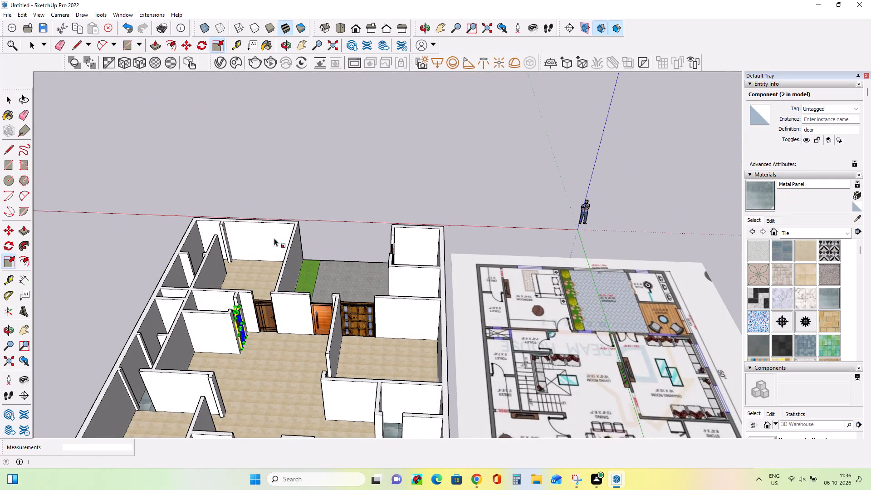
left_click(5, 102)
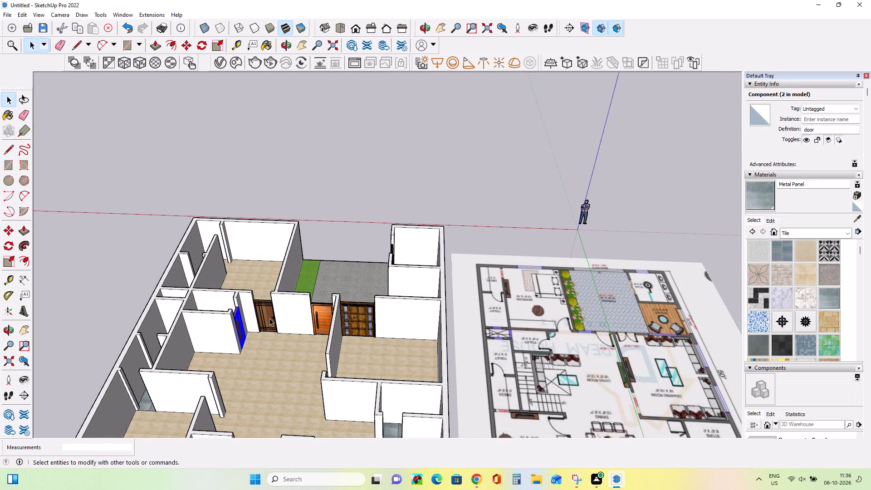
left_click(269, 318)
left_click(10, 232)
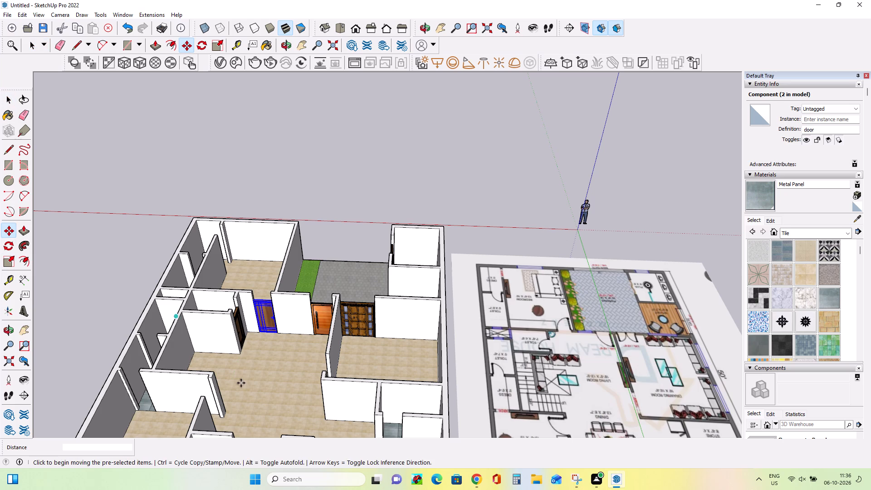
scroll(279, 340, "up", 6)
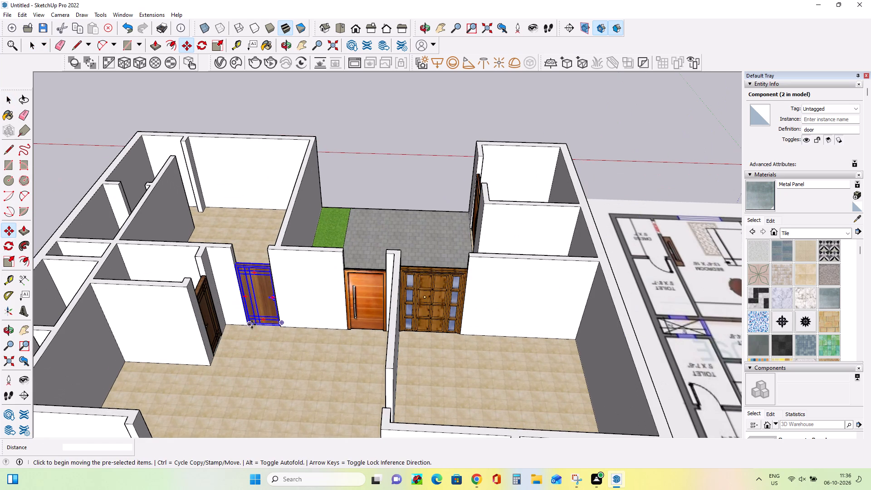
left_click(252, 324)
middle_click_drag(193, 261, 237, 290)
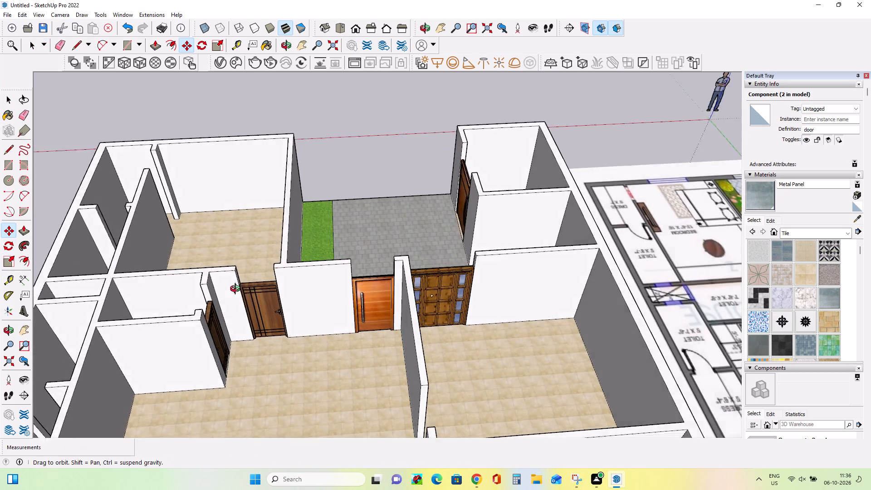
middle_click_drag(237, 290, 265, 317)
middle_click_drag(79, 318, 164, 285)
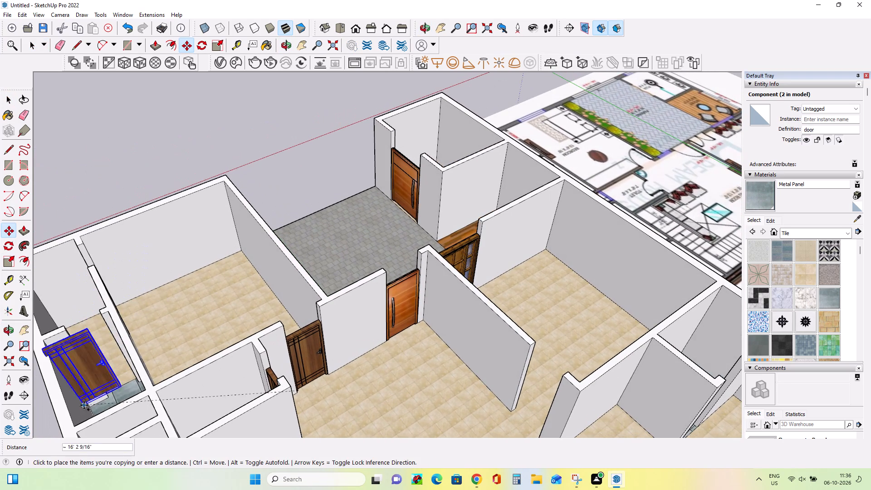
left_click(111, 397)
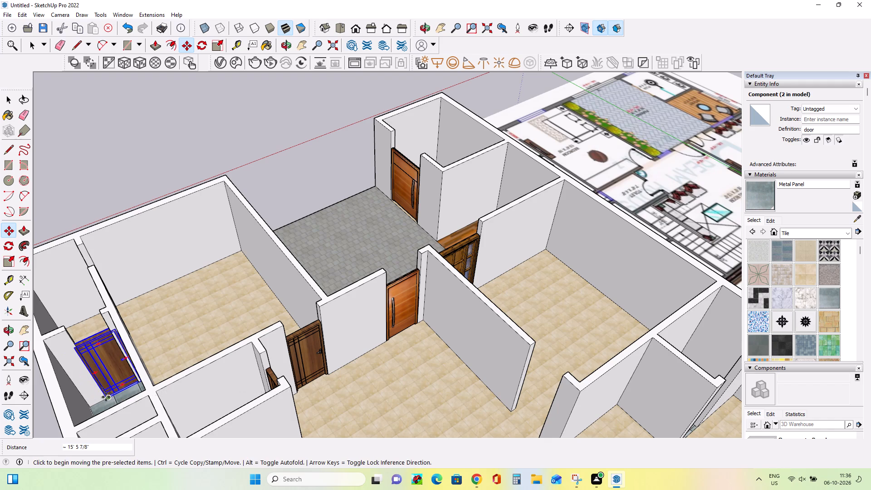
Narrow the door copy in the front attached toilet's opening from both sides, scaling its width by about 0.95 and 0.88.
scroll(91, 394, "up", 7)
middle_click_drag(89, 413, 127, 387)
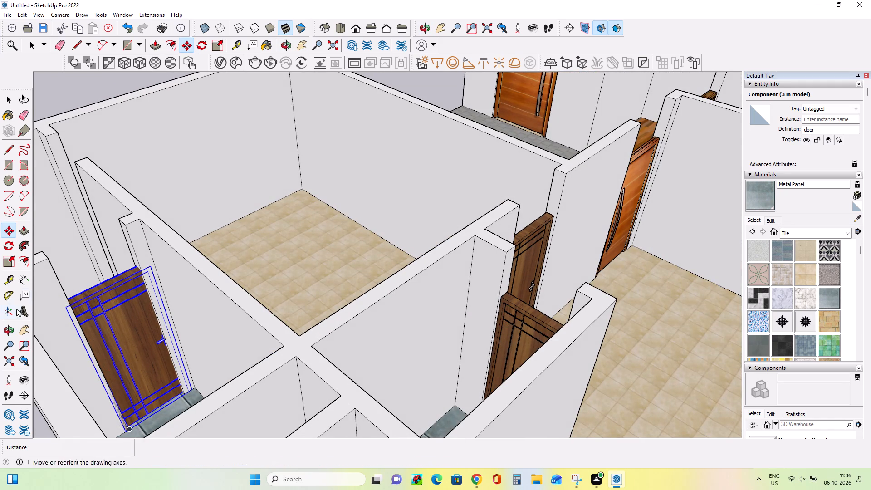
left_click(10, 262)
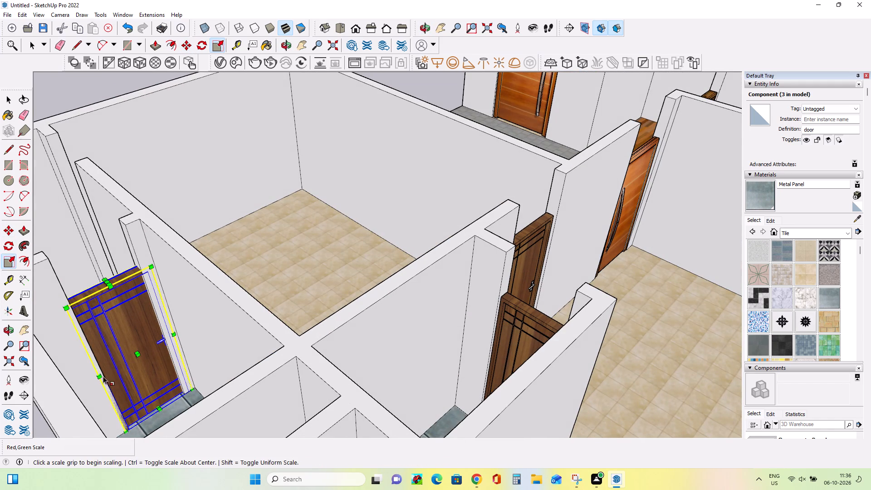
left_click(98, 377)
left_click(103, 371)
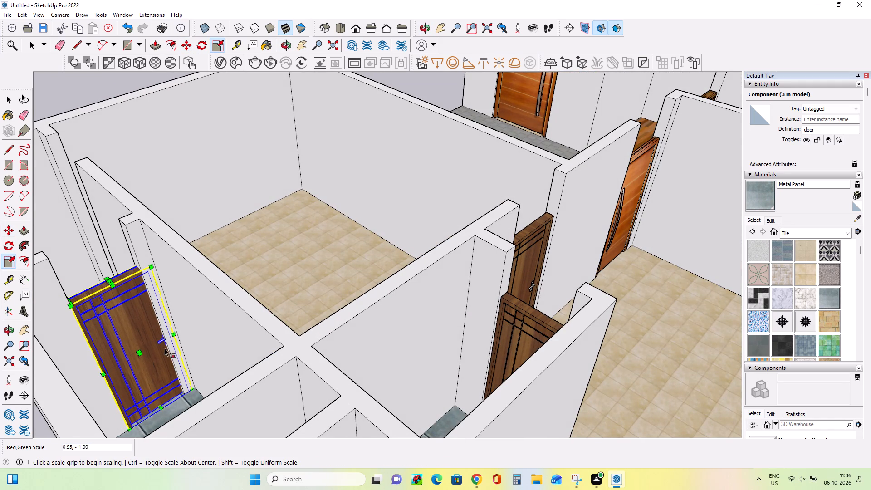
left_click(176, 332)
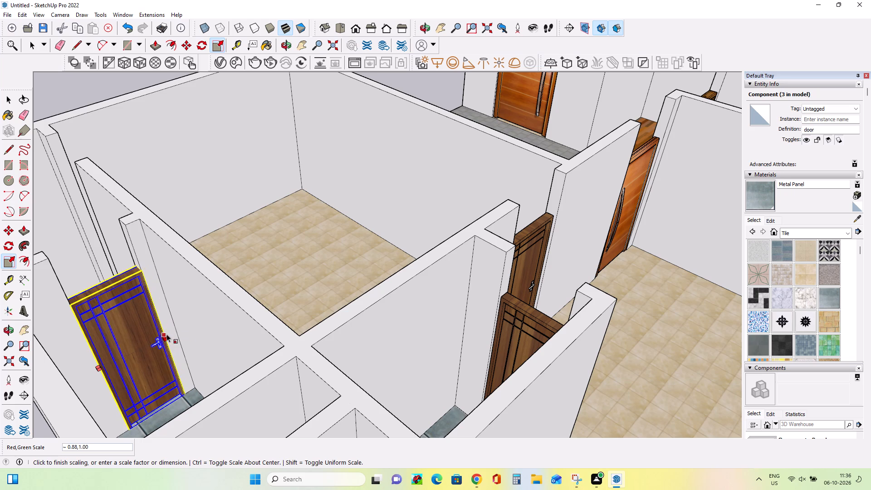
left_click(166, 334)
Copy the narrowed toilet door about 18' 2" into the opening between the rear toilet and its dressing room.
middle_click_drag(198, 390, 169, 425)
scroll(198, 390, "up", 1)
scroll(264, 353, "down", 2)
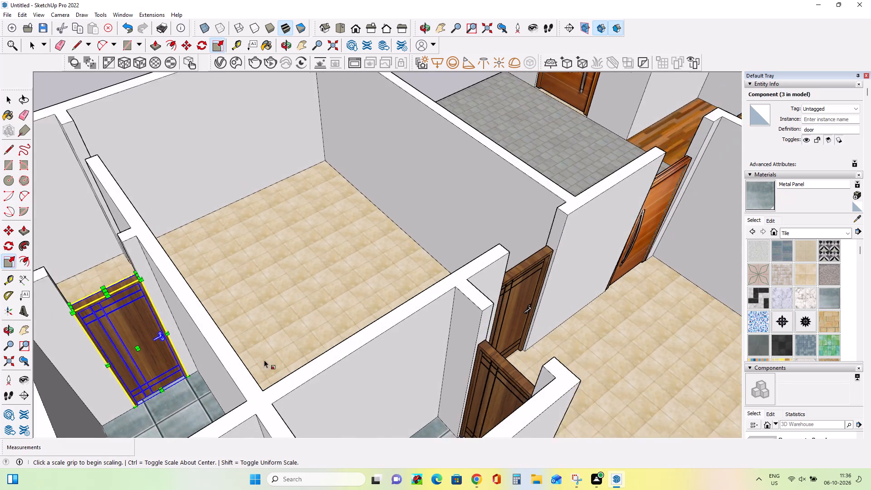
scroll(264, 360, "down", 11)
scroll(266, 450, "up", 4)
scroll(235, 437, "down", 3)
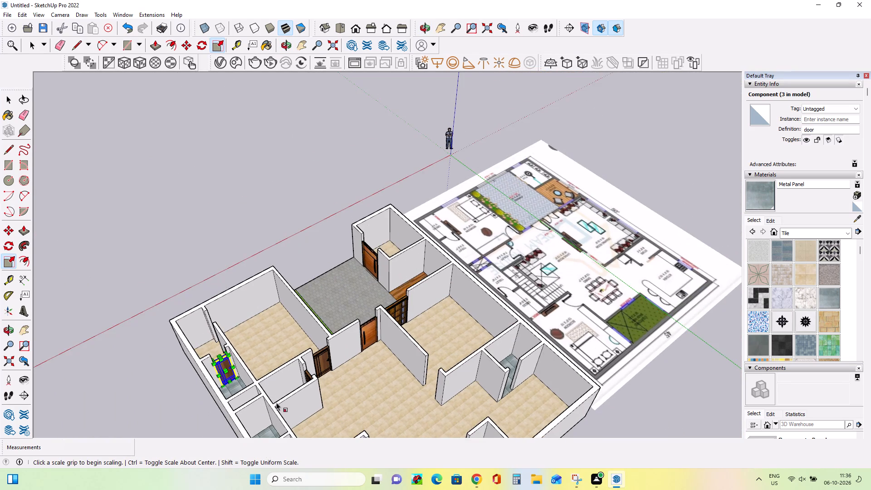
middle_click_drag(276, 402, 150, 378)
middle_click_drag(297, 373, 285, 394)
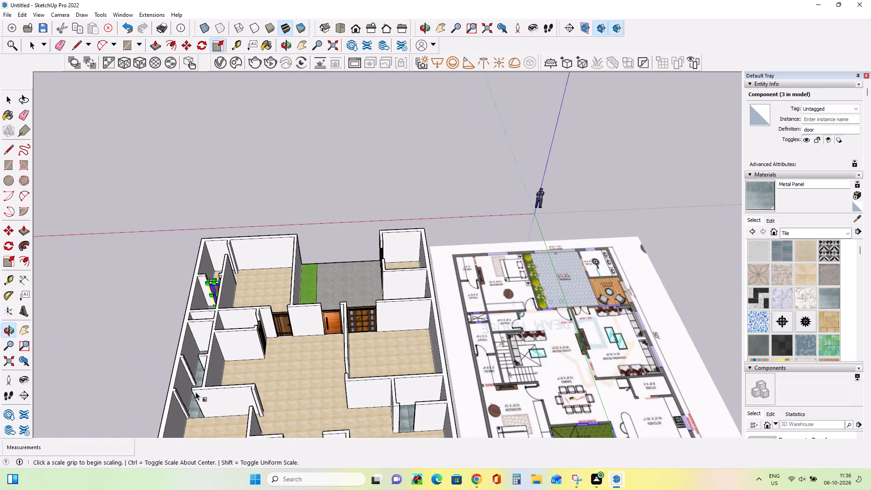
scroll(197, 385, "up", 7)
middle_click_drag(207, 385, 266, 390)
scroll(242, 269, "up", 1)
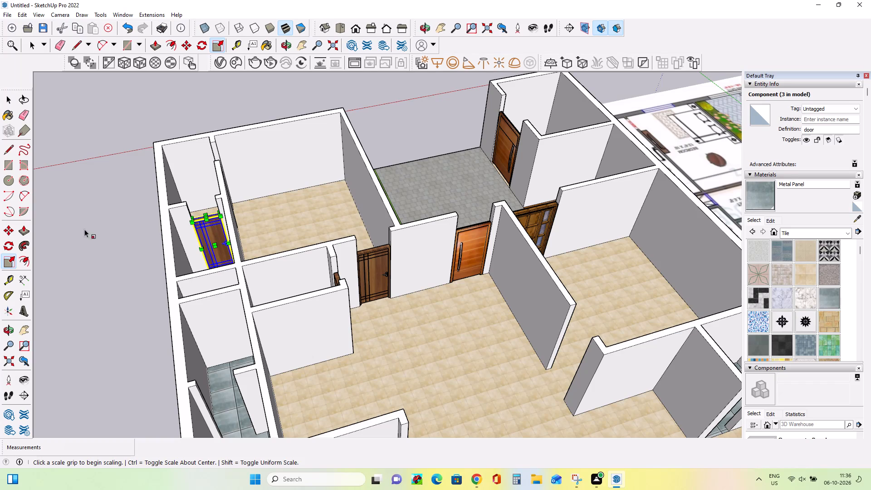
left_click(8, 233)
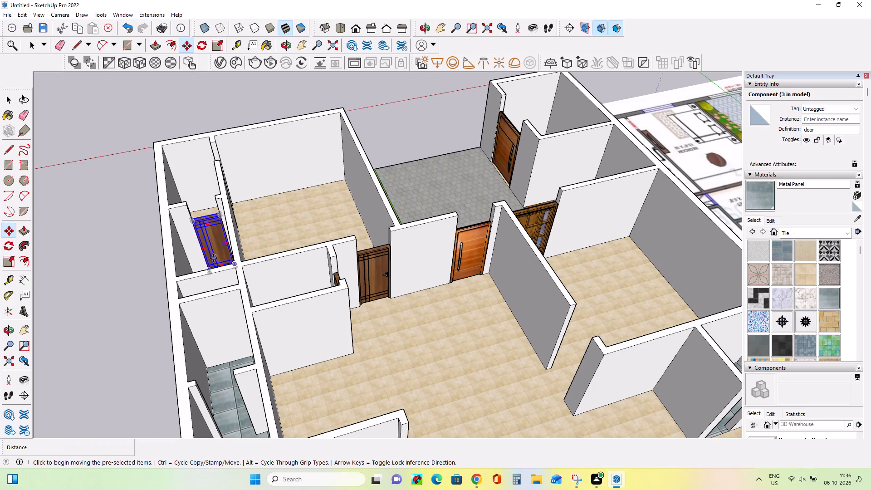
middle_click_drag(213, 259, 226, 299)
left_click(211, 275)
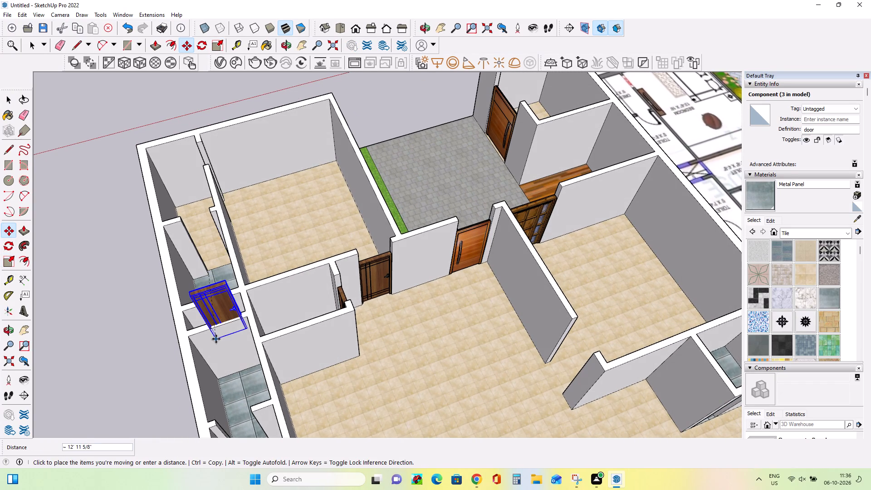
scroll(251, 339, "down", 2)
middle_click_drag(246, 353, 215, 267)
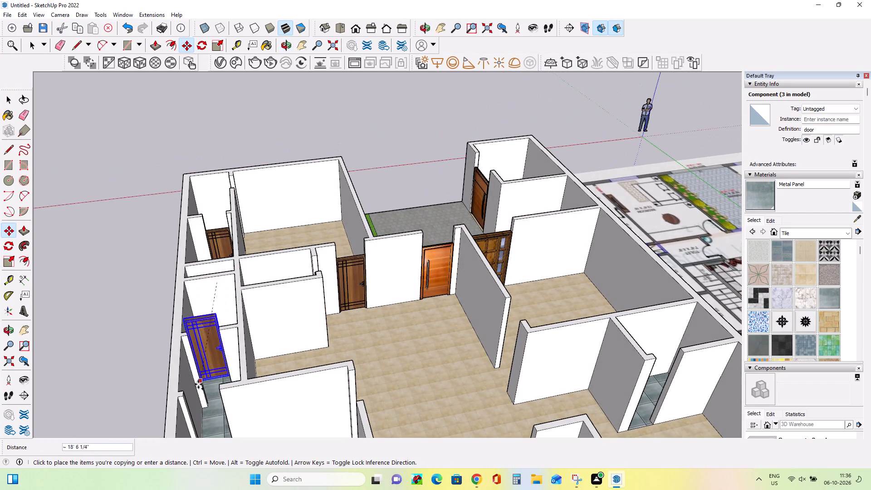
scroll(199, 387, "up", 9)
left_click(215, 421)
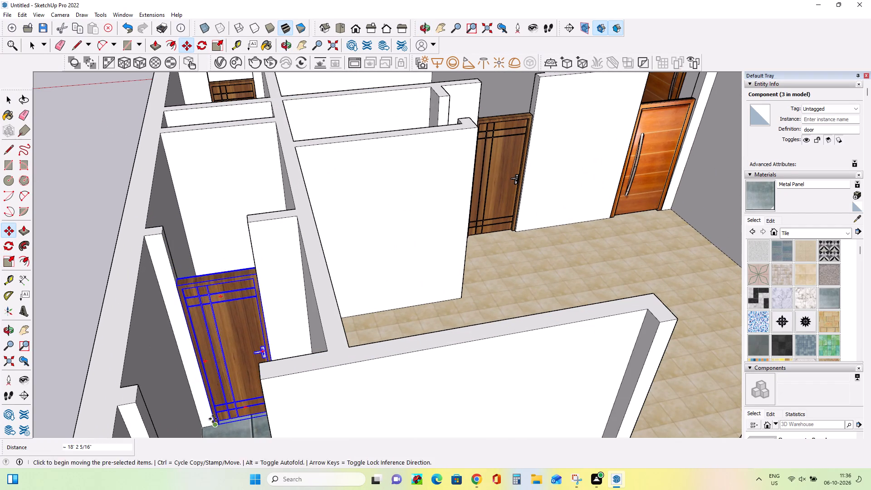
Copy the rear toilet's door about 6' 5" into the opening between the dressing room and the rear bedroom.
middle_click_drag(206, 384, 224, 311)
scroll(225, 315, "down", 7)
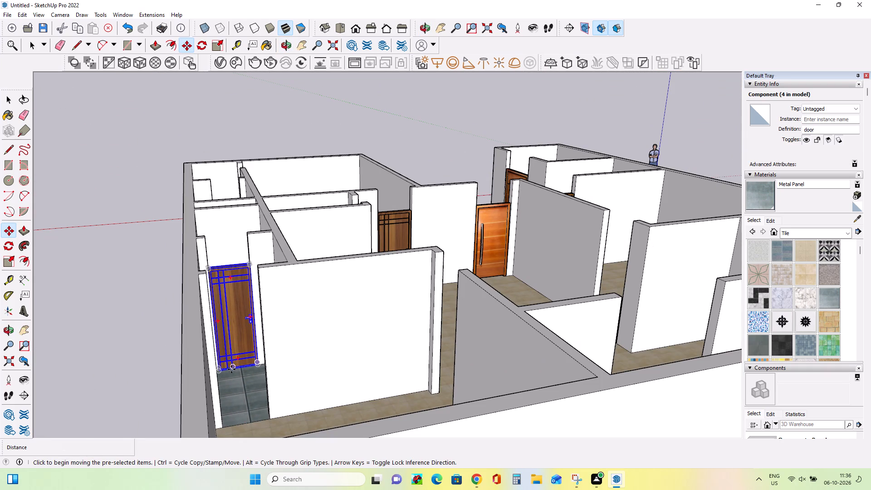
left_click(220, 372)
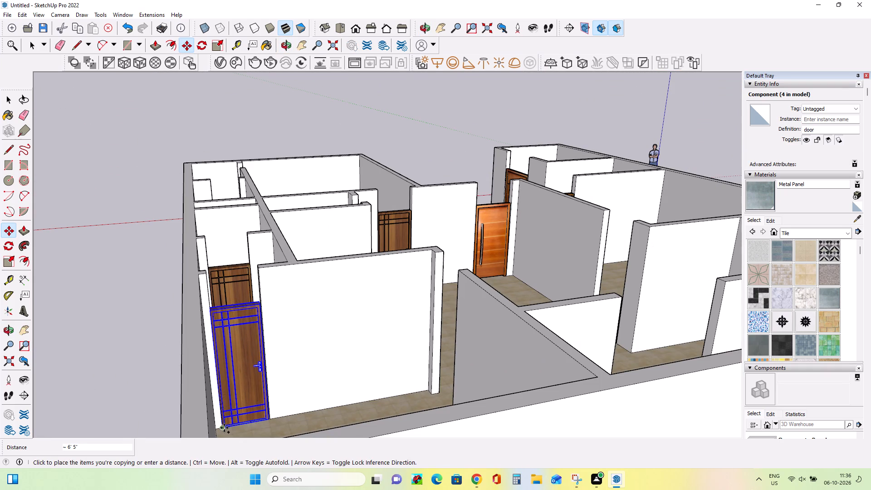
left_click(224, 428)
Copy the dressing room's door from the rear bedroom side into the open floor of the central hall.
middle_click_drag(286, 406, 190, 407)
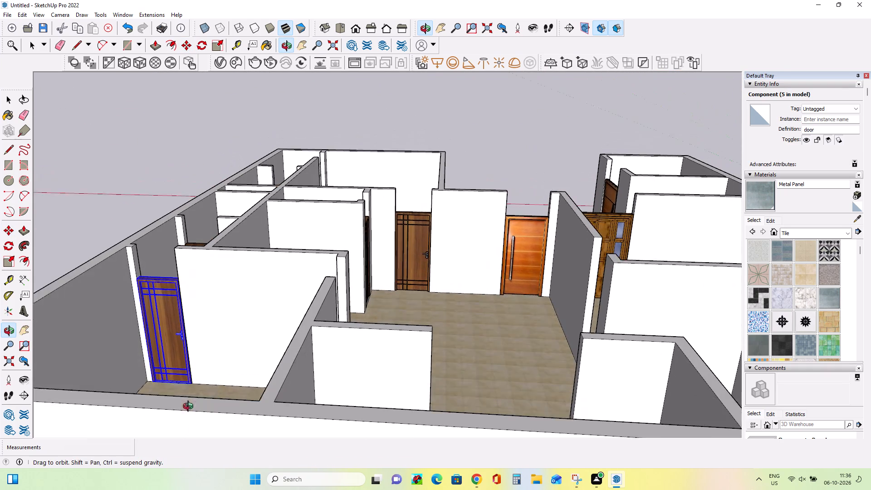
middle_click_drag(190, 407, 190, 407)
left_click(192, 379)
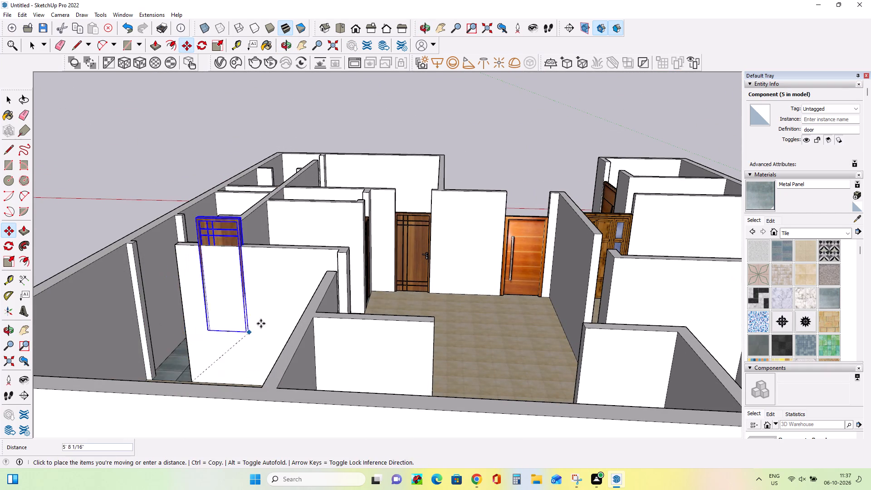
middle_click_drag(331, 300, 206, 413)
middle_click_drag(400, 358, 319, 363)
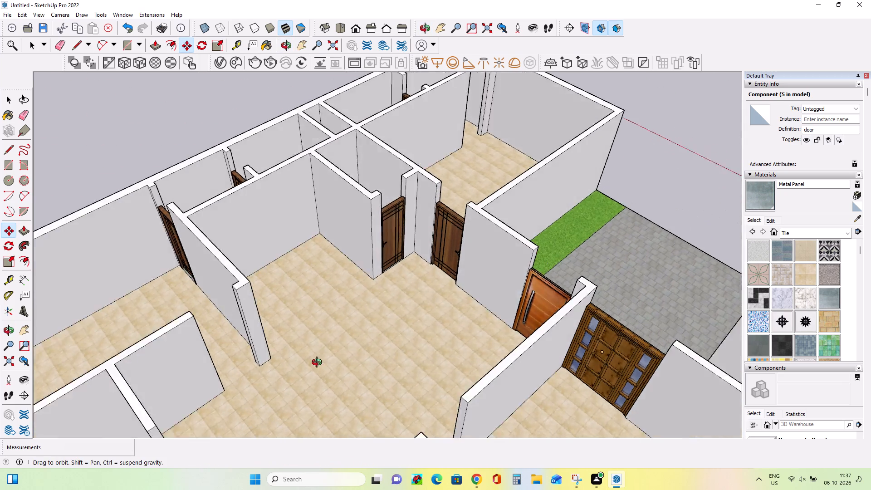
middle_click_drag(319, 363, 310, 338)
left_click(346, 363)
Rotate the door copy in the hall 90 degrees to align with the rear bedroom's entrance opening.
middle_click_drag(403, 353, 334, 353)
scroll(333, 353, "down", 5)
middle_click_drag(359, 363, 356, 402)
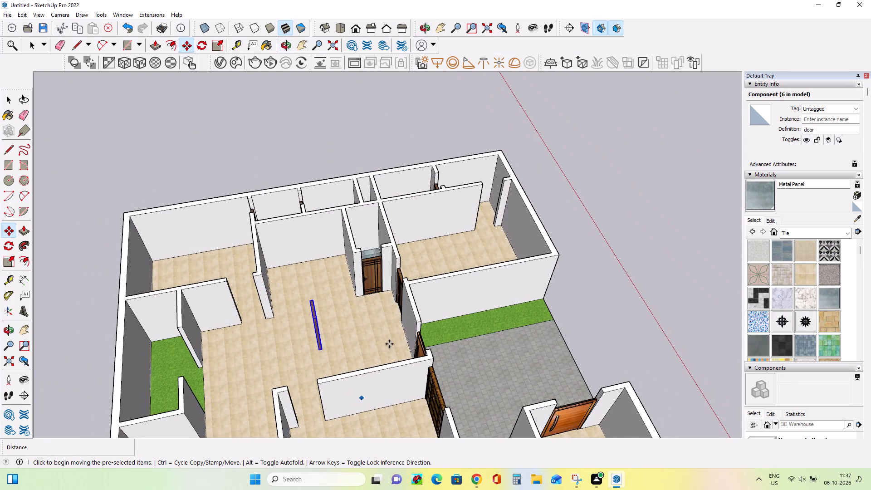
left_click(7, 246)
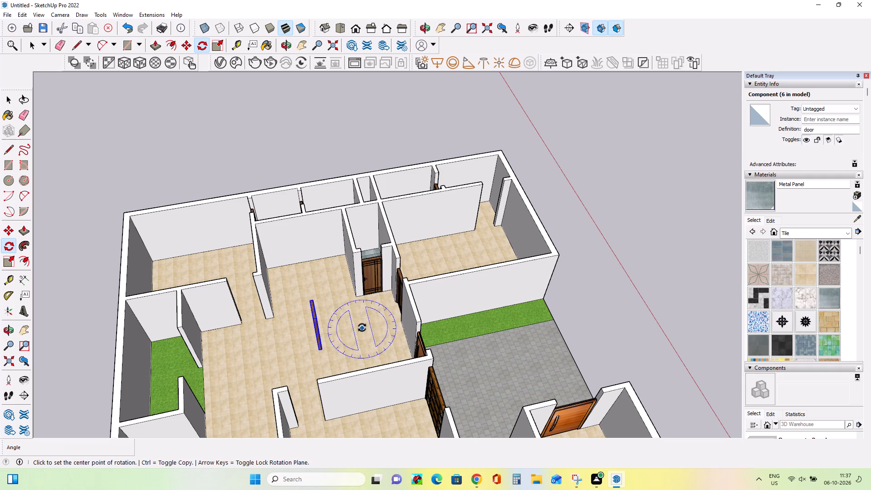
left_click(362, 326)
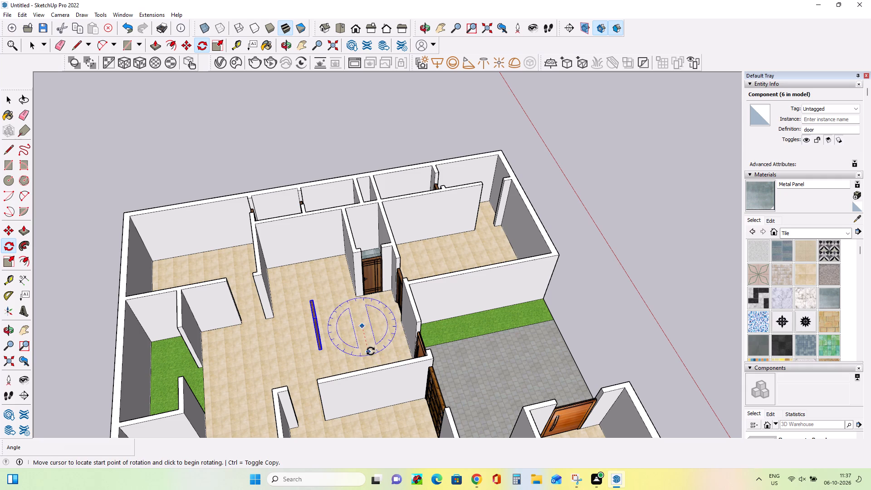
left_click(371, 351)
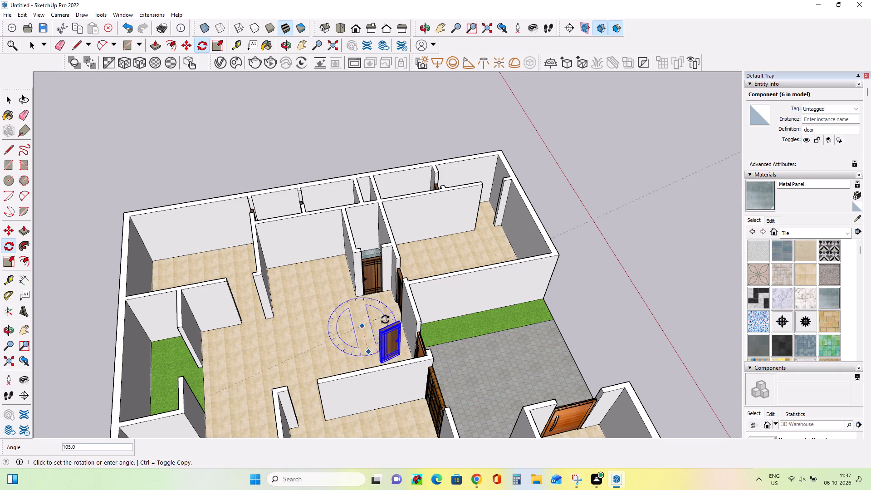
left_click(384, 321)
Move the rotated door about 17' 1" across the hall to the wall corner at the rear bedroom's entrance opening.
middle_click_drag(367, 368, 376, 383)
scroll(382, 367, "up", 7)
left_click(6, 232)
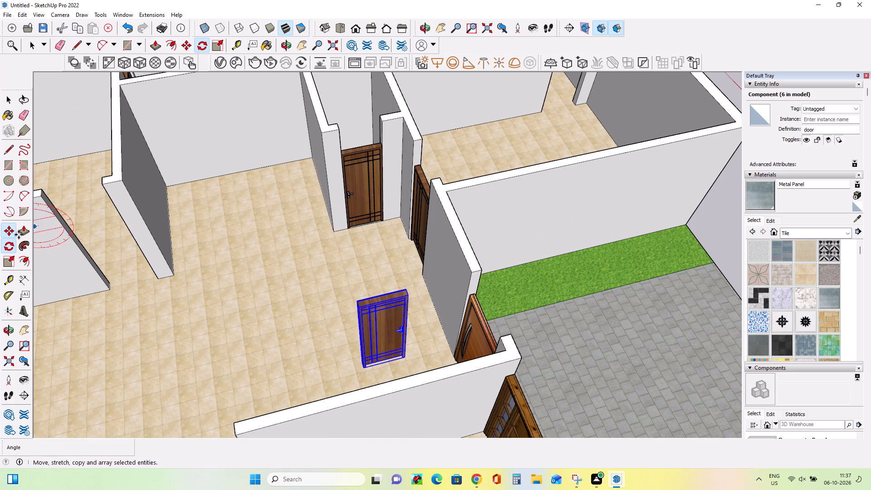
left_click(368, 369)
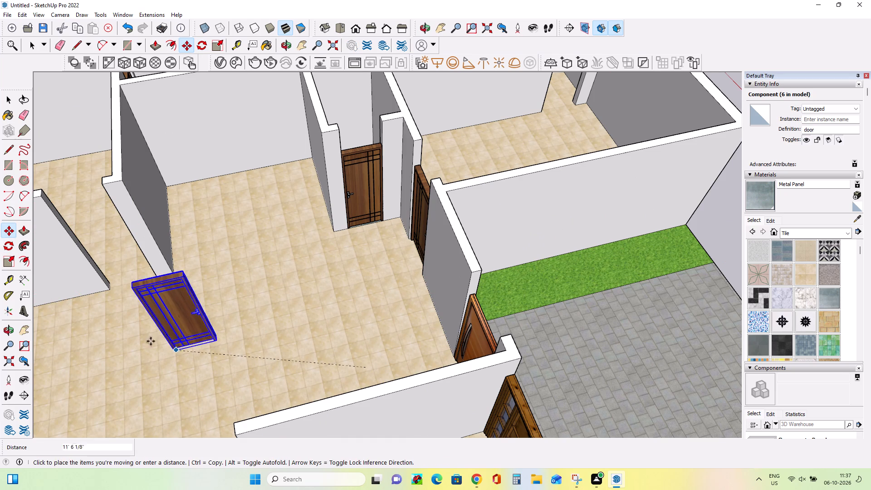
left_click(113, 289)
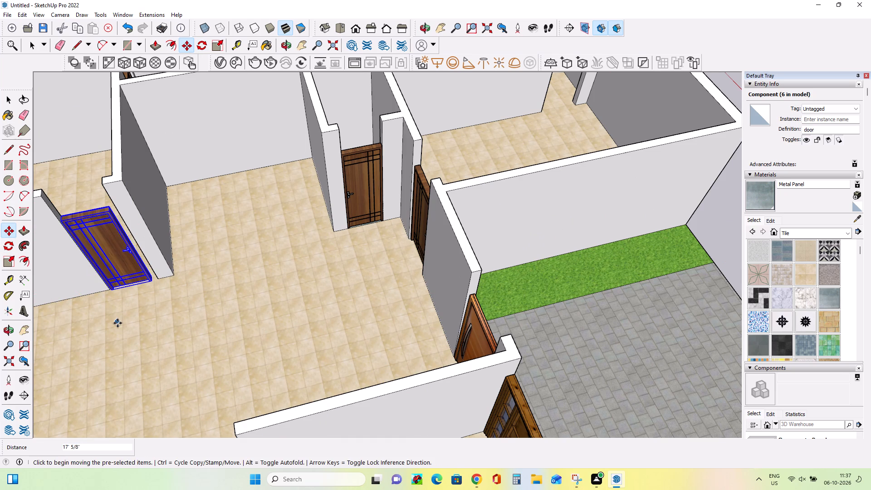
scroll(117, 323, "up", 5)
middle_click_drag(113, 346, 172, 236)
middle_click_drag(173, 236, 181, 263)
scroll(94, 310, "up", 7)
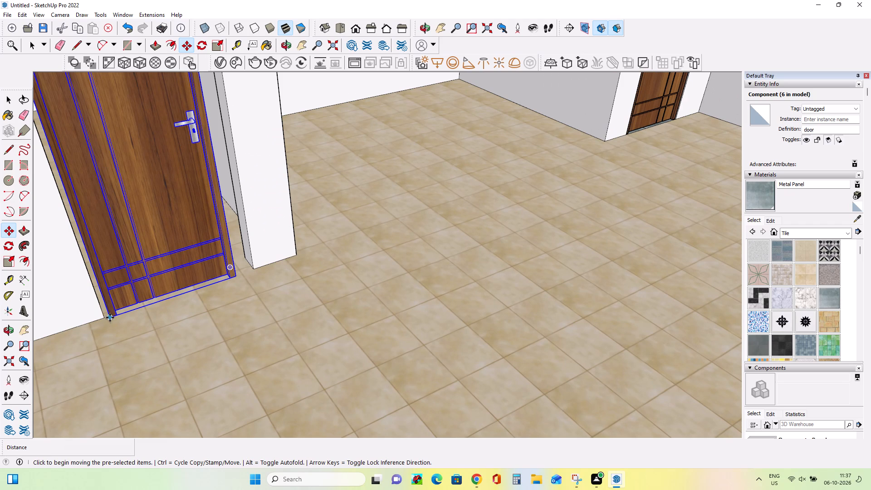
Snap the rotated door's bottom corner onto the wall corner at the rear bedroom's entrance opening.
left_click(110, 318)
left_click(102, 316)
Scale the rear bedroom entrance door's width by about 1.20 to span the opening.
middle_click_drag(271, 353, 176, 387)
middle_click_drag(157, 391, 137, 396)
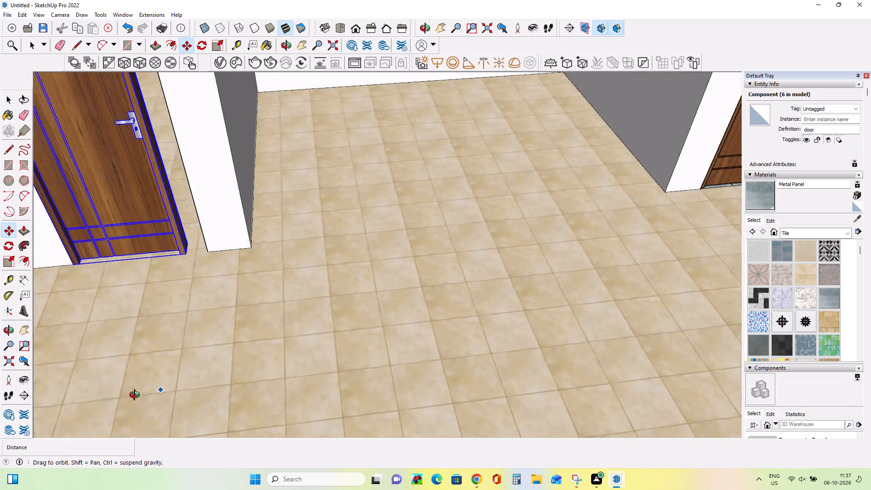
middle_click_drag(137, 396, 119, 402)
scroll(255, 294, "down", 13)
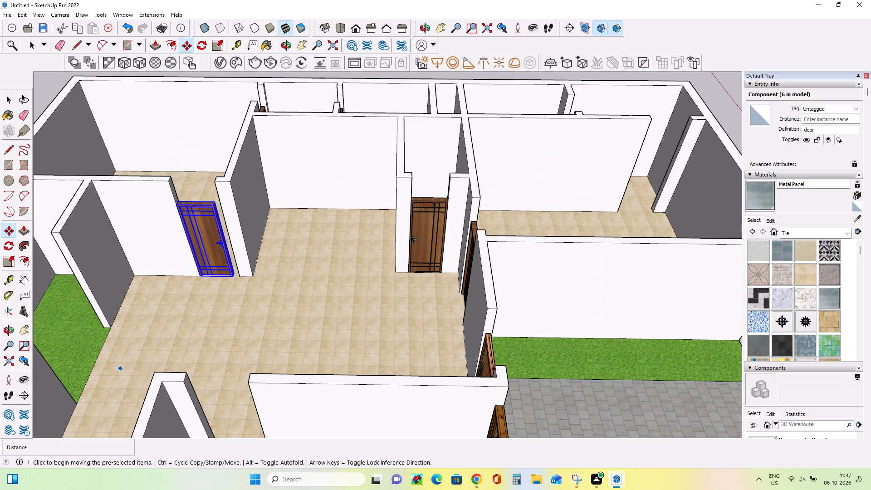
left_click(9, 265)
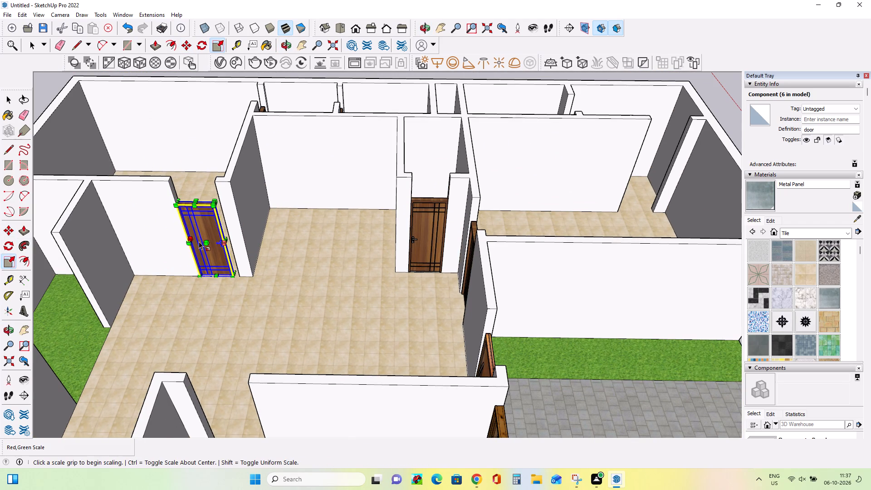
scroll(235, 239, "up", 11)
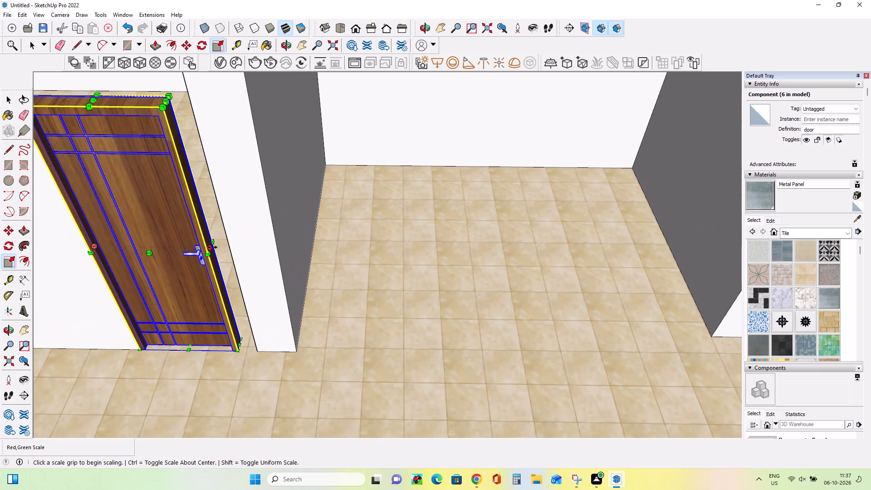
left_click(212, 247)
left_click(234, 255)
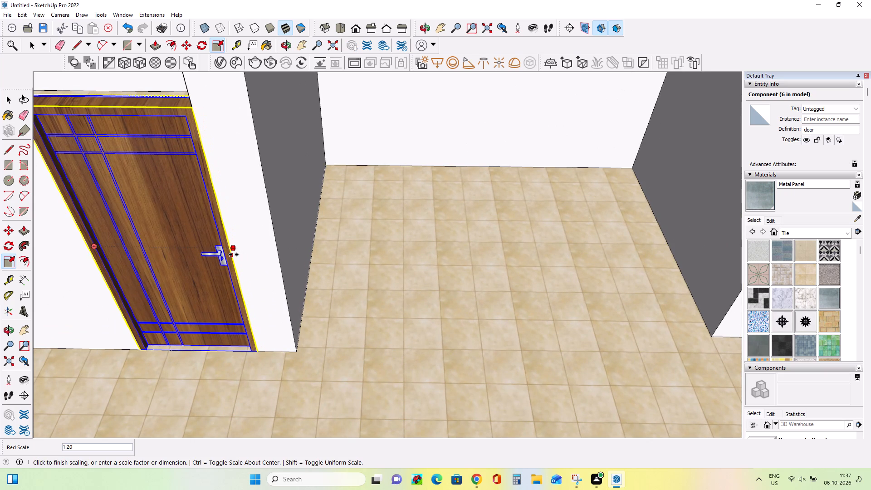
Copy the rear bedroom entrance door about 34' 5" into the far-wall opening of the bedroom beside the paved porch.
scroll(317, 260, "down", 16)
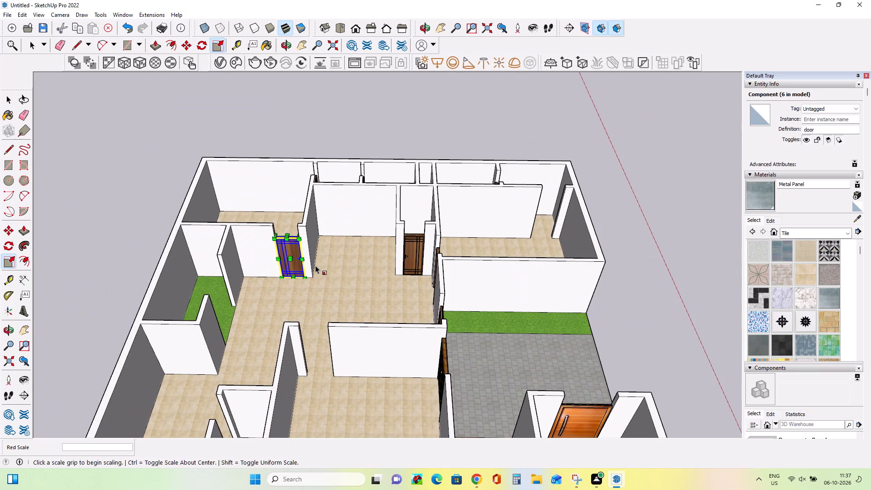
left_click(7, 234)
left_click(283, 279)
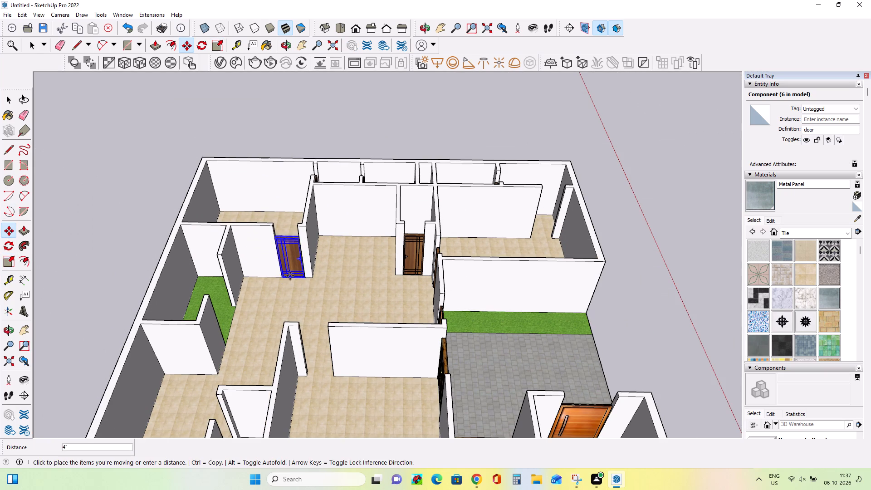
left_click(530, 238)
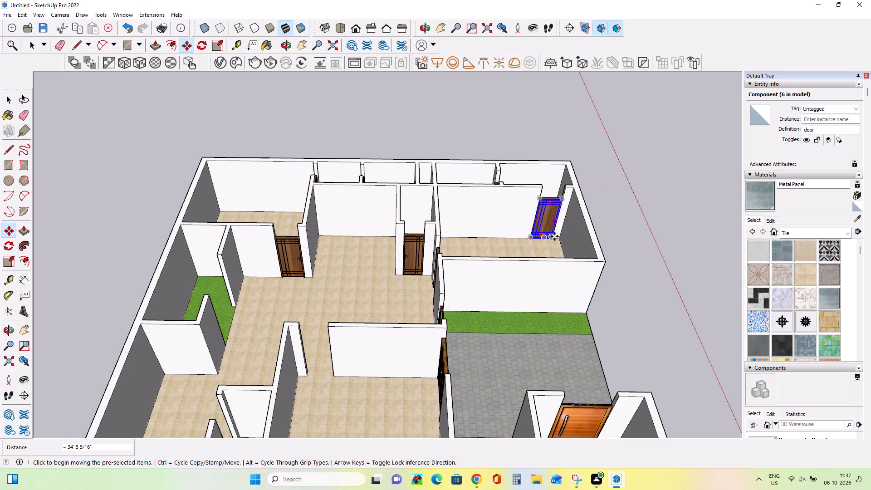
Copy the porch-side bedroom's newly placed door about 34' onto the open floor of the central hall.
scroll(553, 234, "up", 13)
scroll(554, 230, "down", 7)
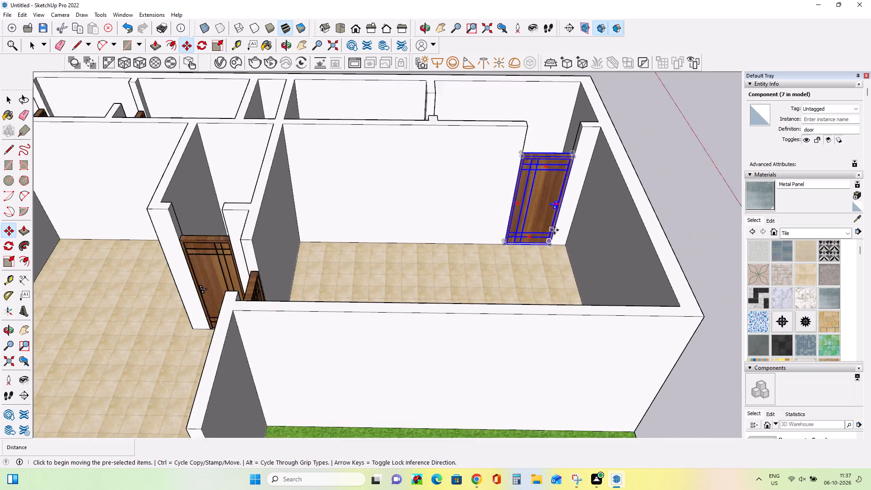
scroll(554, 230, "down", 1)
middle_click_drag(554, 230, 554, 283)
middle_click_drag(544, 245, 548, 267)
left_click(516, 227)
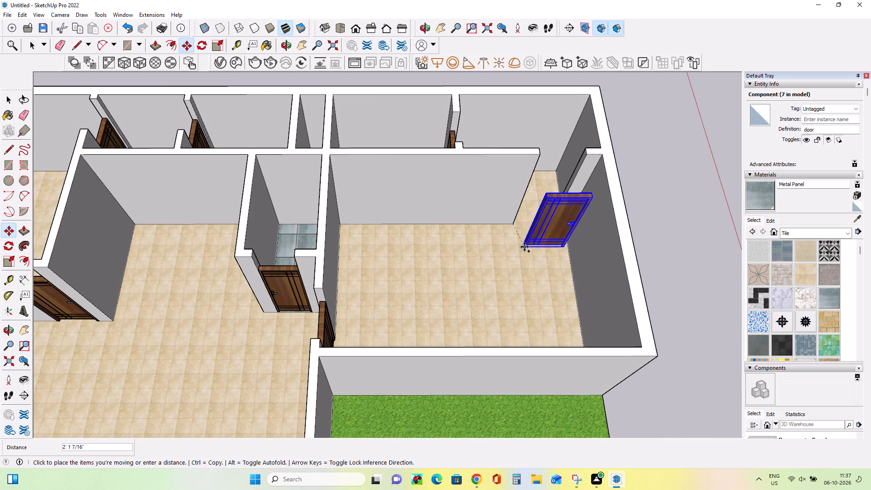
middle_click_drag(527, 239, 527, 227)
scroll(527, 227, "down", 9)
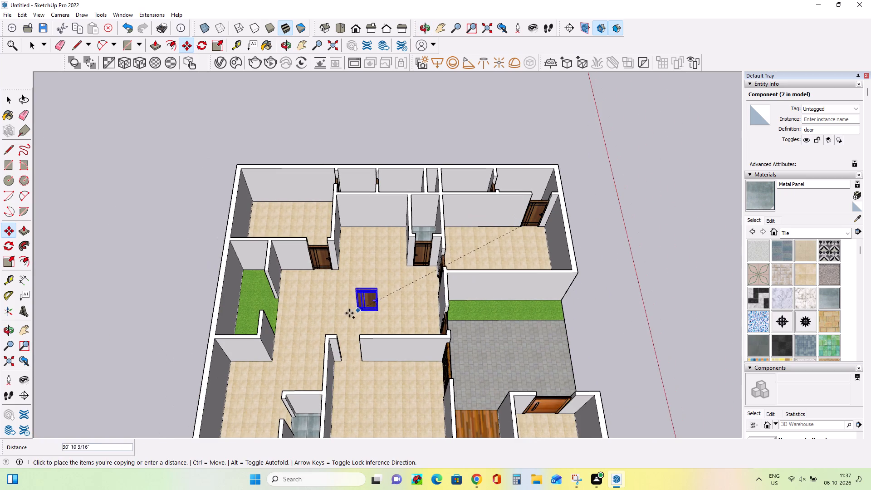
left_click(330, 310)
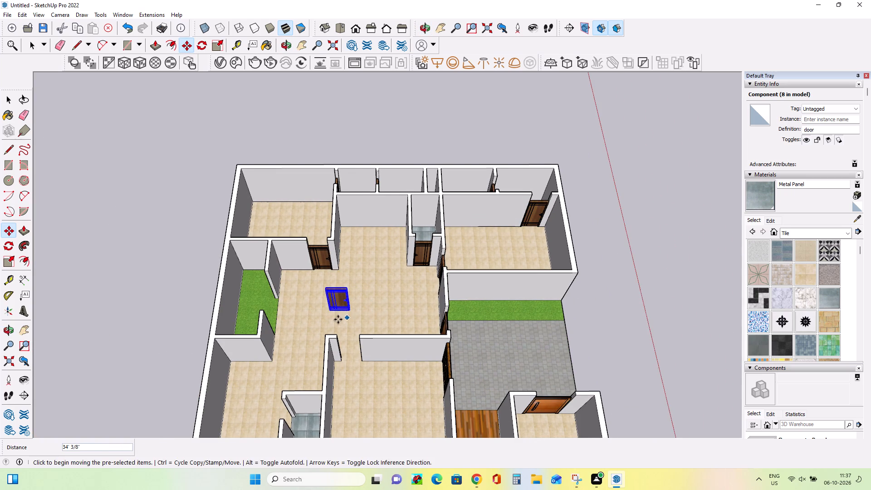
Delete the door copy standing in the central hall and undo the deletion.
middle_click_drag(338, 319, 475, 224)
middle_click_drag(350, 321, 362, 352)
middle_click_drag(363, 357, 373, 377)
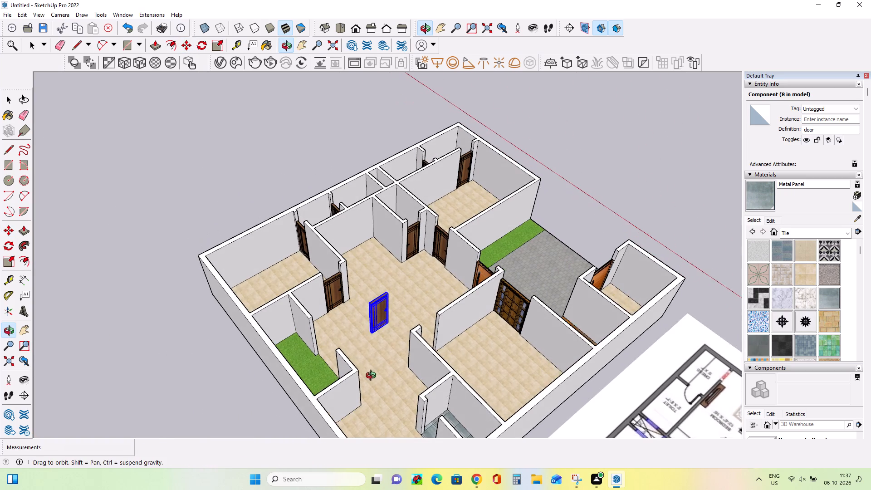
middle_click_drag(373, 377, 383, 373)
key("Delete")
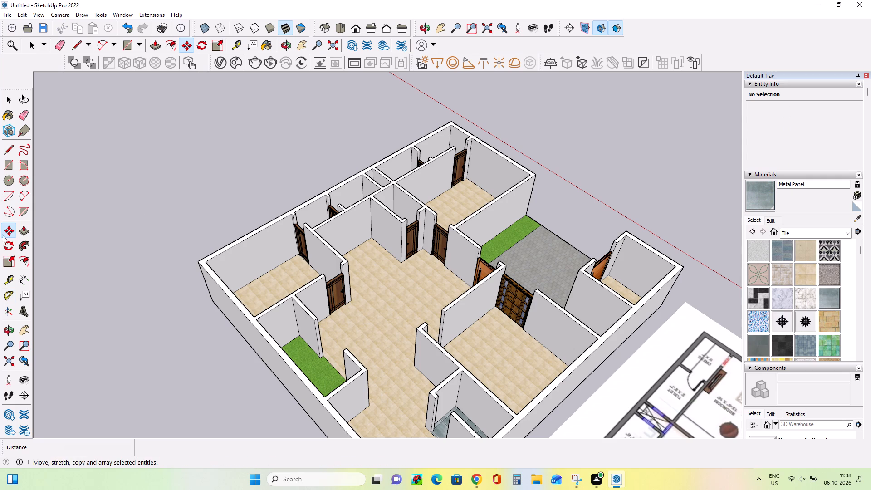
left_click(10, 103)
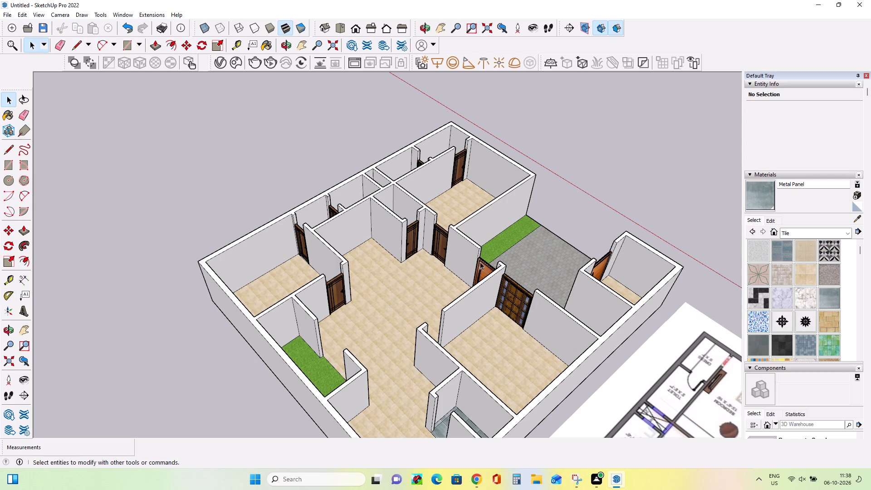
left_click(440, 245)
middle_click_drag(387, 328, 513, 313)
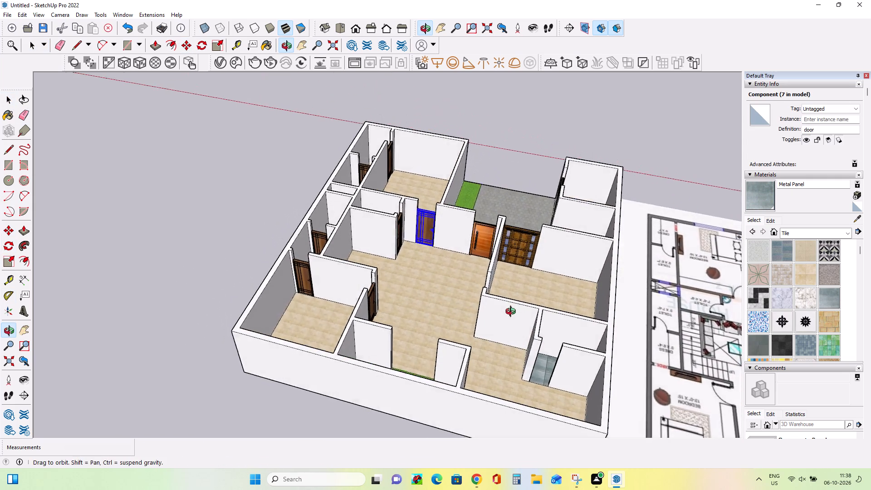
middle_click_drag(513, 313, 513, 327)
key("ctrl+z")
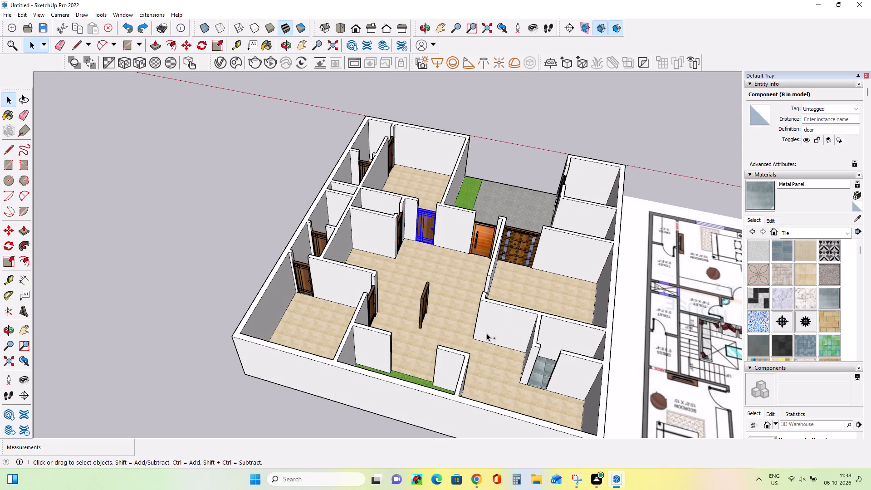
Move the door copy from the central hall into the opening between the hall and the living room.
middle_click_drag(494, 328, 705, 336)
scroll(446, 259, "up", 4)
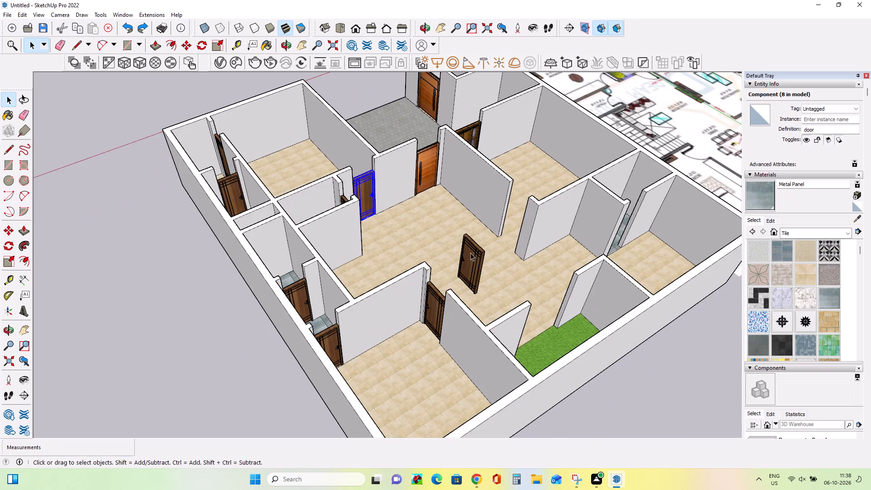
middle_click_drag(473, 255, 544, 294)
left_click(10, 108)
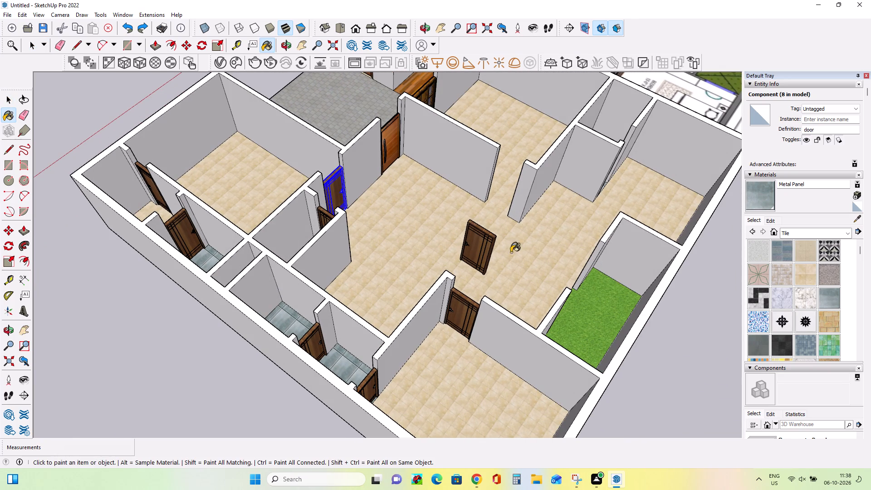
left_click(6, 105)
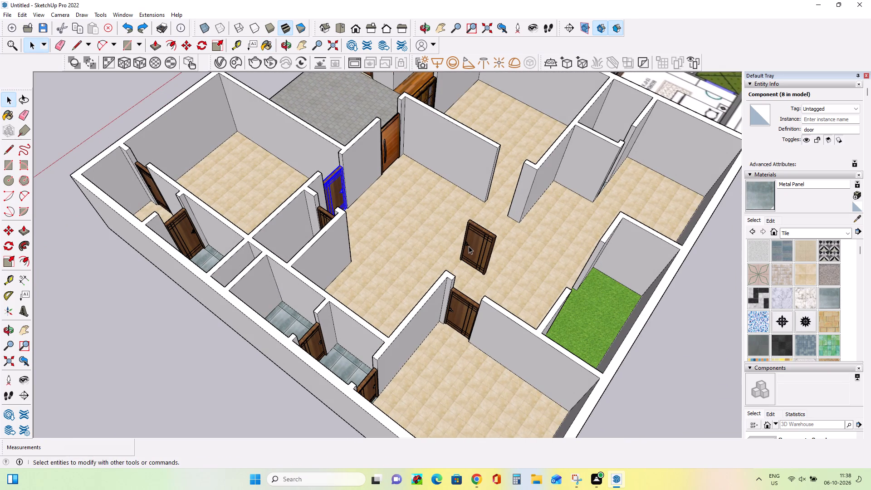
left_click(469, 246)
left_click(8, 236)
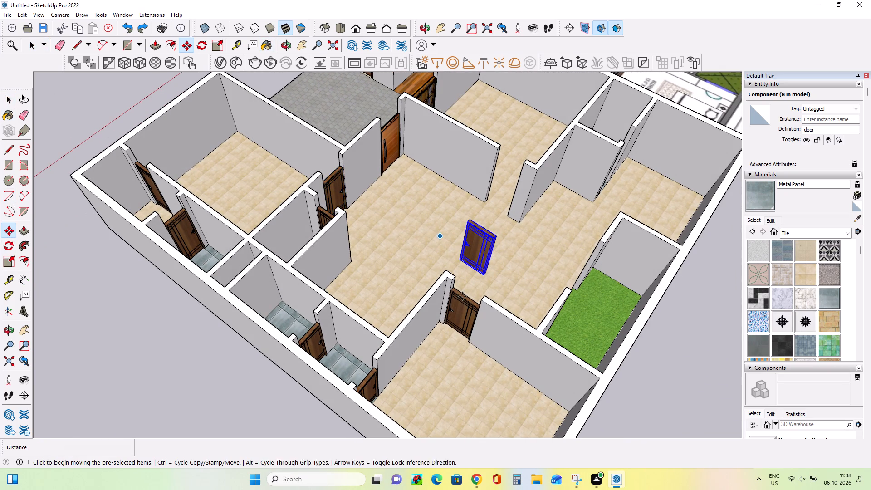
left_click(486, 278)
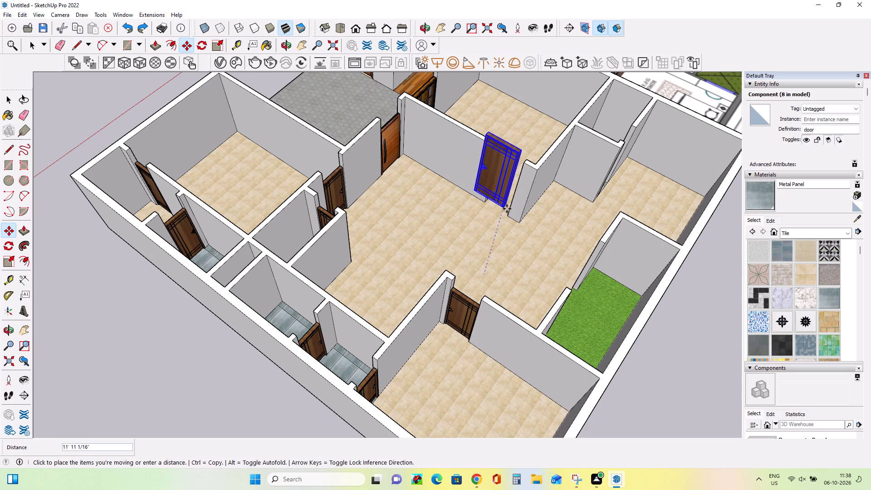
left_click(511, 212)
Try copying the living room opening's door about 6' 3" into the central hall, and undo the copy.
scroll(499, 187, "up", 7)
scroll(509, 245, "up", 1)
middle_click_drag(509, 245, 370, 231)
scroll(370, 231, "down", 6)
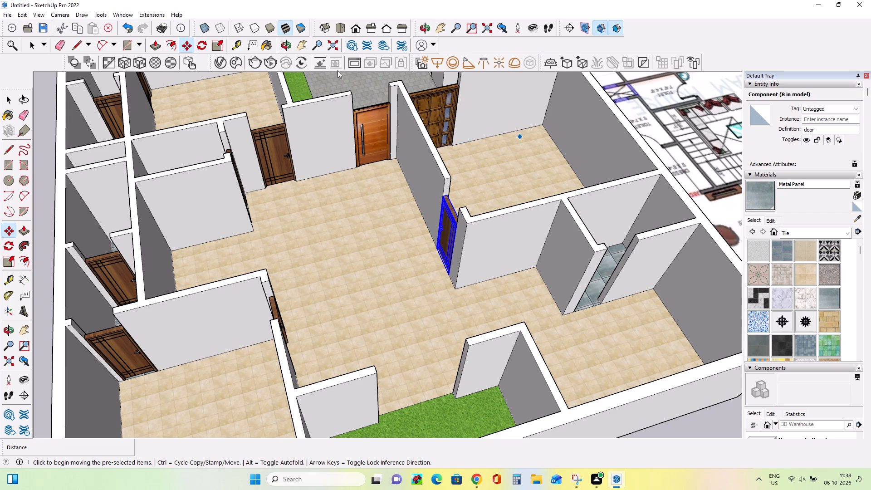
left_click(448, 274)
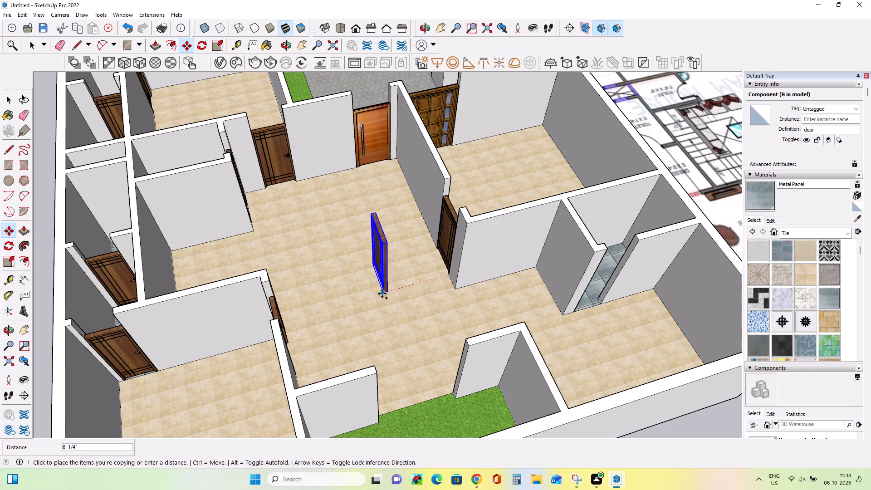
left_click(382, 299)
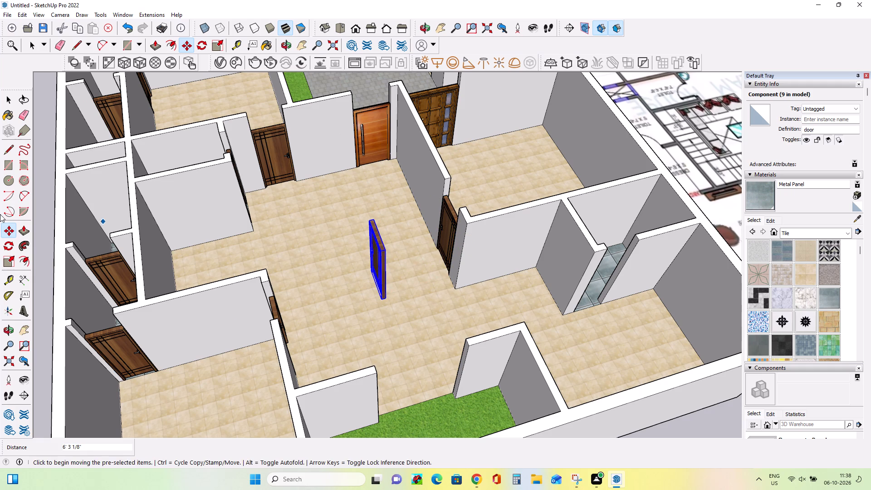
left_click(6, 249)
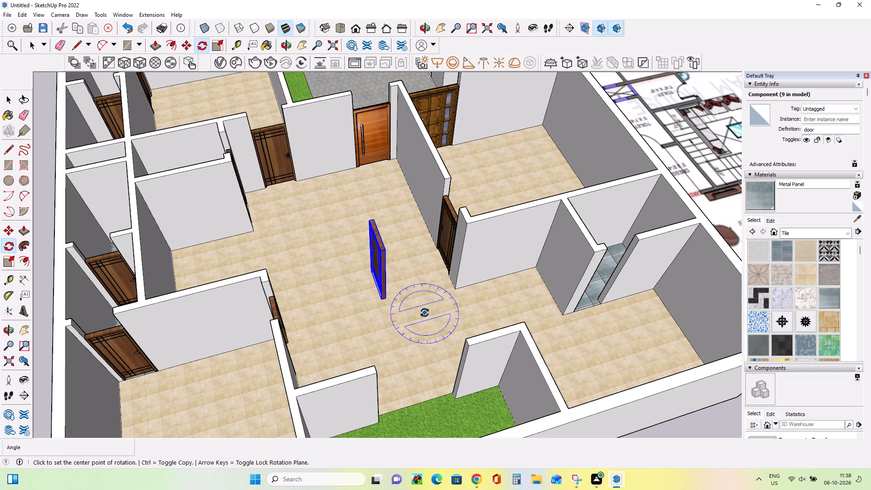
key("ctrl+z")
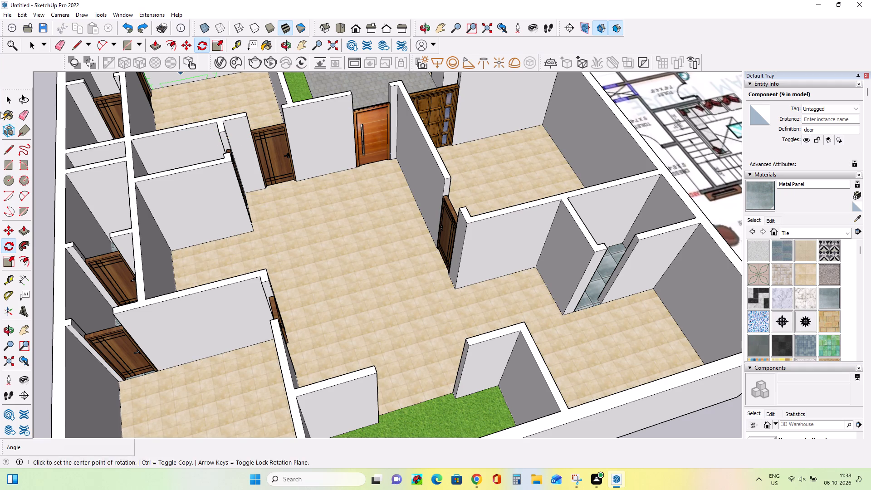
Copy the door between the hall and the porch-side bedroom about 30' to the attached toilet's opening in the bedroom past the lawn court.
left_click(10, 103)
left_click(278, 143)
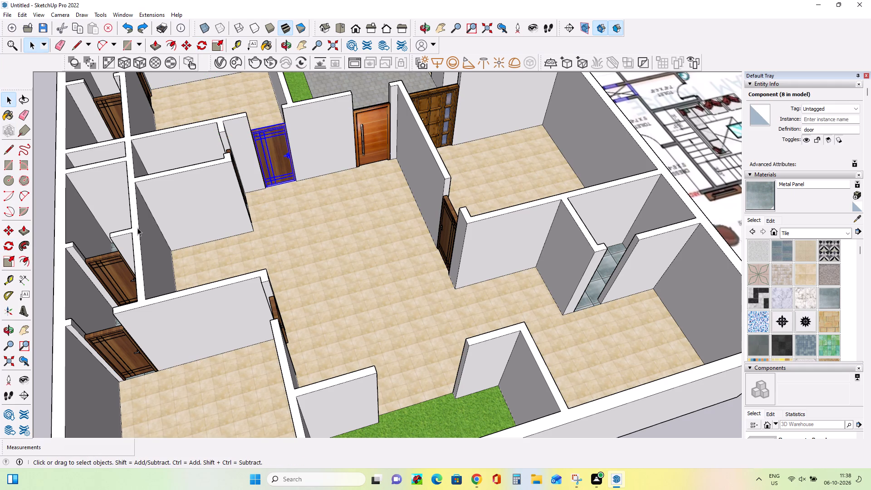
left_click(9, 231)
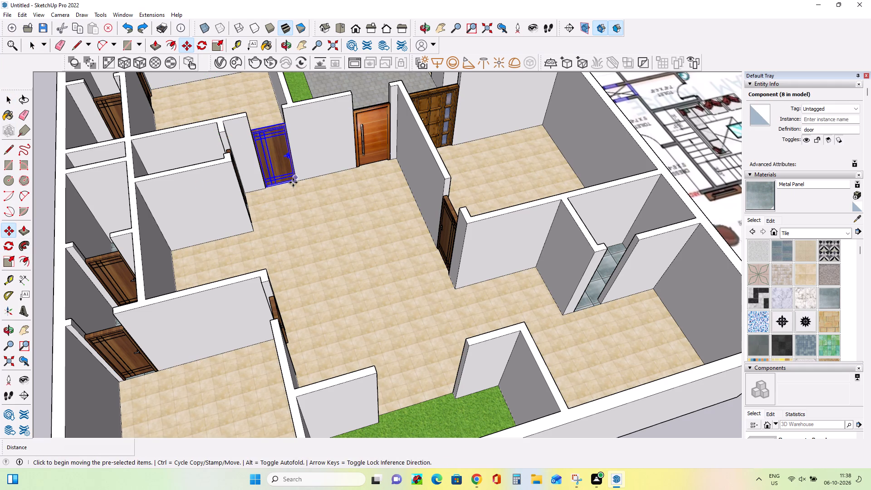
left_click(293, 182)
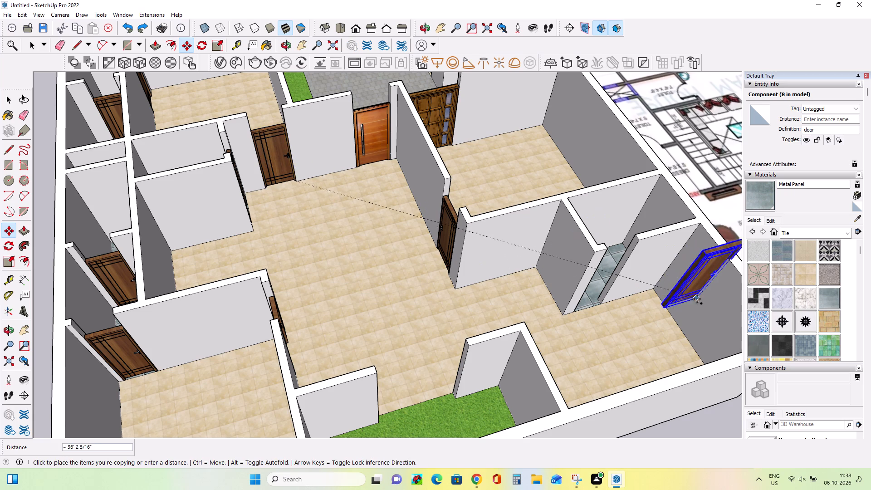
middle_click_drag(624, 285, 497, 234)
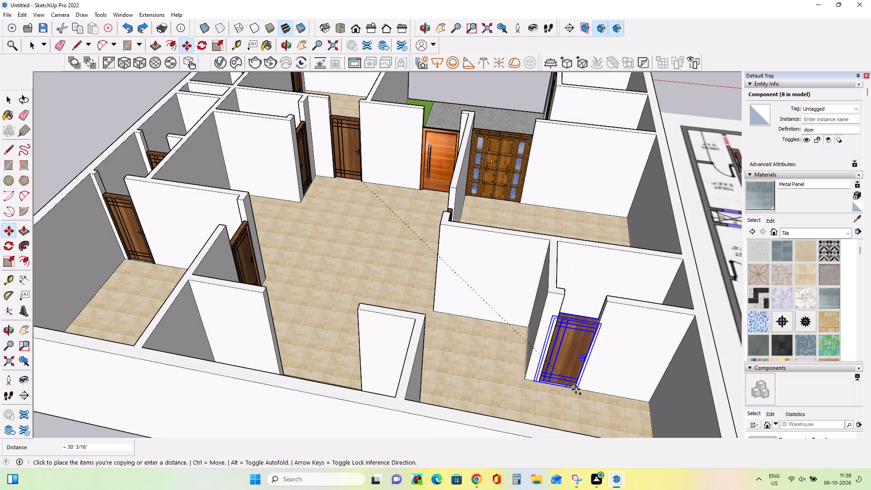
left_click(576, 389)
Narrow the door copy in the attached toilet's opening by scaling both side edges to the jambs, the handle side by about 0.94.
scroll(590, 376, "up", 7)
middle_click_drag(582, 379, 588, 399)
scroll(579, 402, "up", 3)
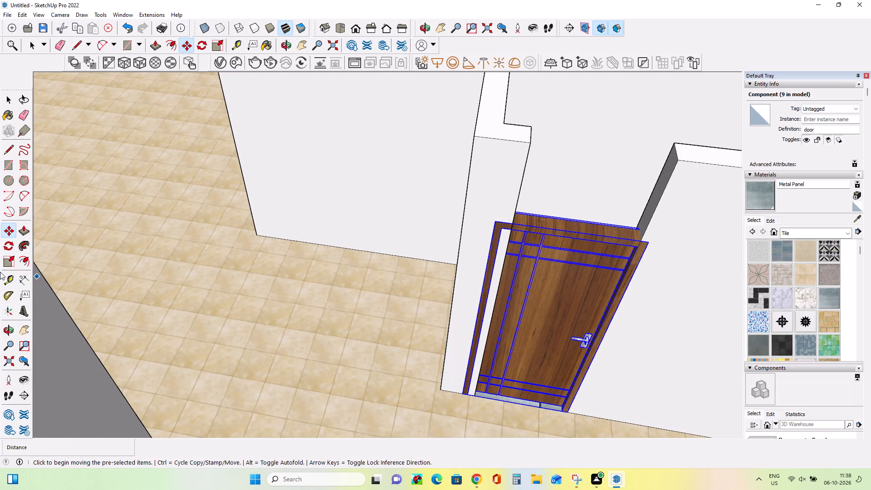
left_click(2, 265)
left_click(473, 323)
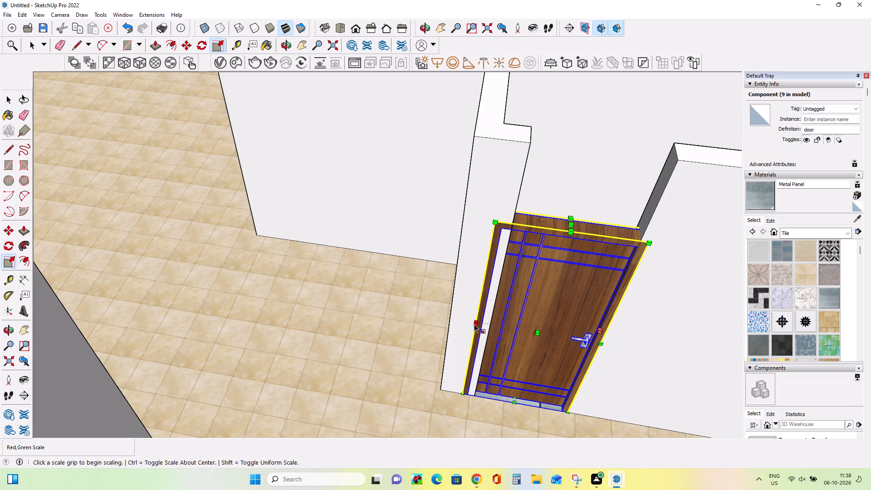
left_click(492, 324)
middle_click_drag(669, 324, 643, 306)
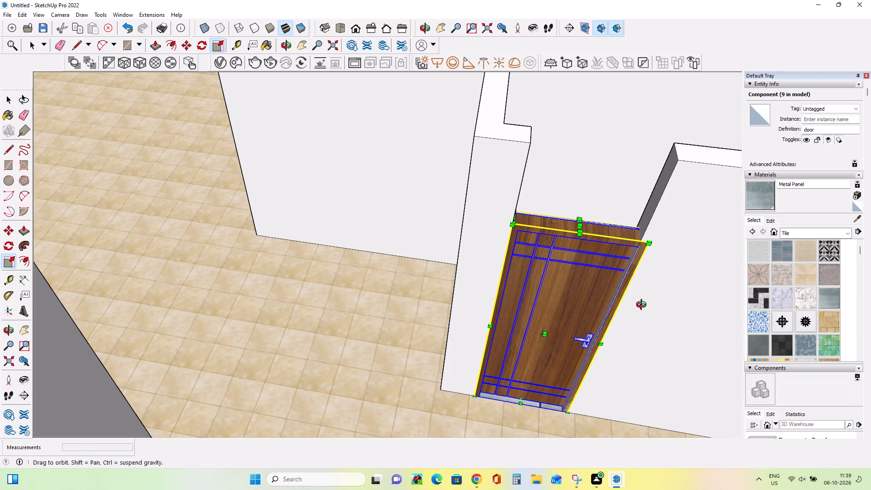
middle_click_drag(643, 306, 587, 266)
left_click(560, 356)
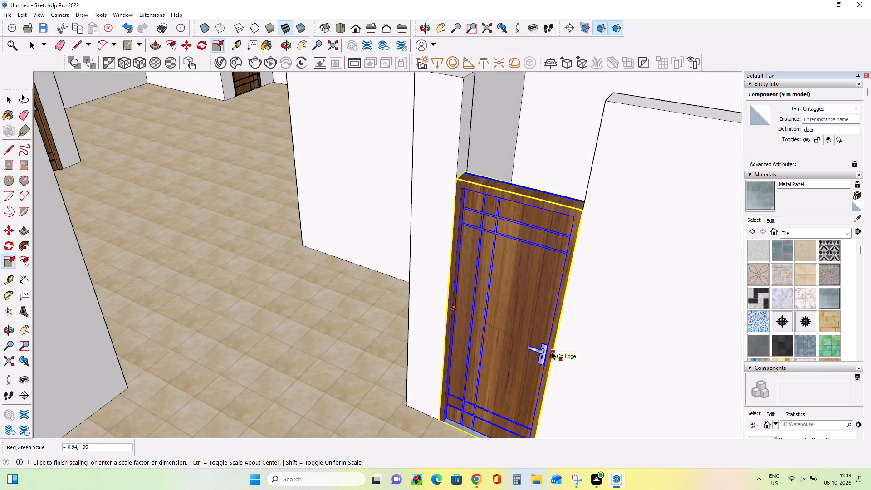
left_click(552, 352)
scroll(459, 294, "down", 14)
middle_click_drag(465, 306, 478, 363)
scroll(470, 321, "down", 1)
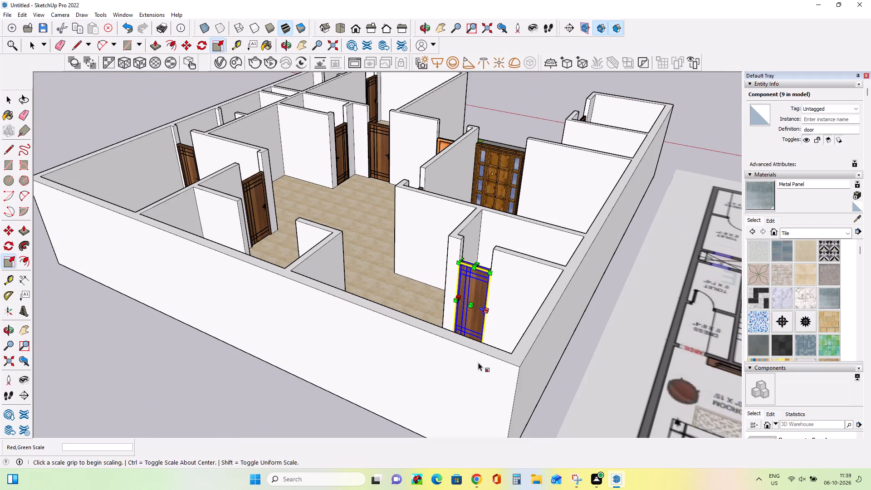
Clear the selection and examine the doors and rooms of the whole floor beside the reference plan.
middle_click_drag(478, 363, 481, 404)
middle_click_drag(400, 265, 178, 330)
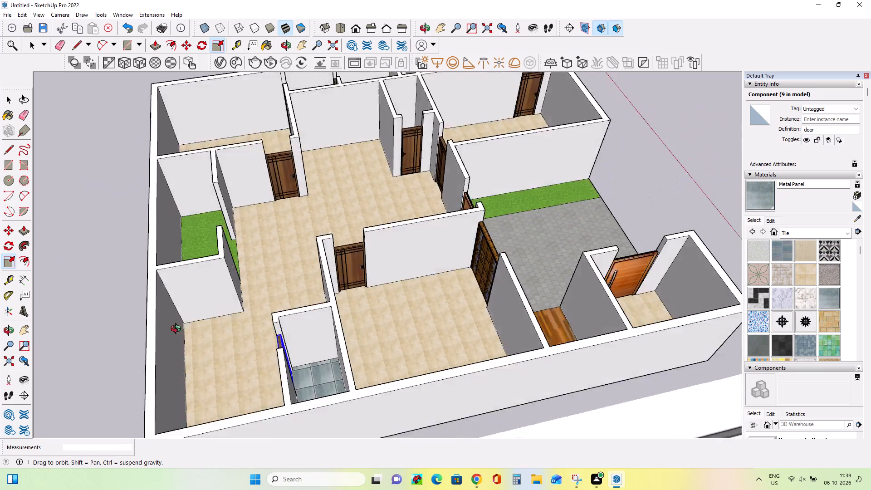
middle_click_drag(178, 330, 158, 324)
middle_click_drag(566, 217, 316, 317)
scroll(457, 157, "down", 2)
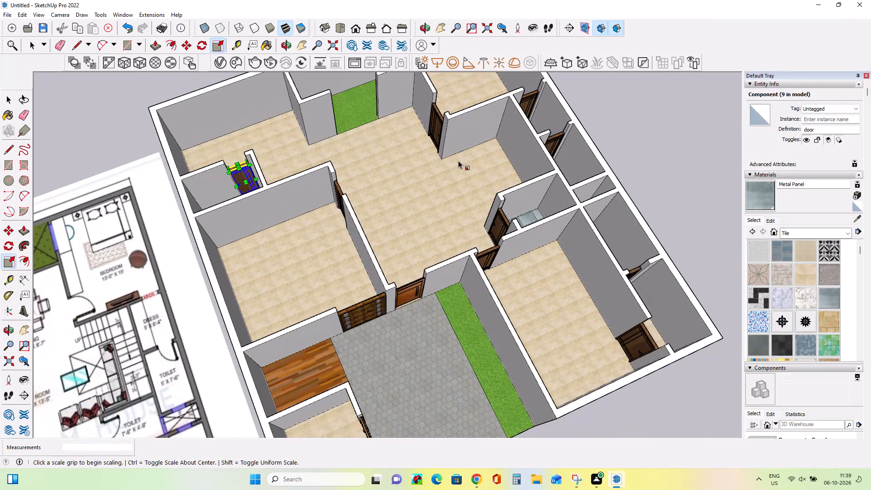
left_click(10, 97)
left_click(93, 174)
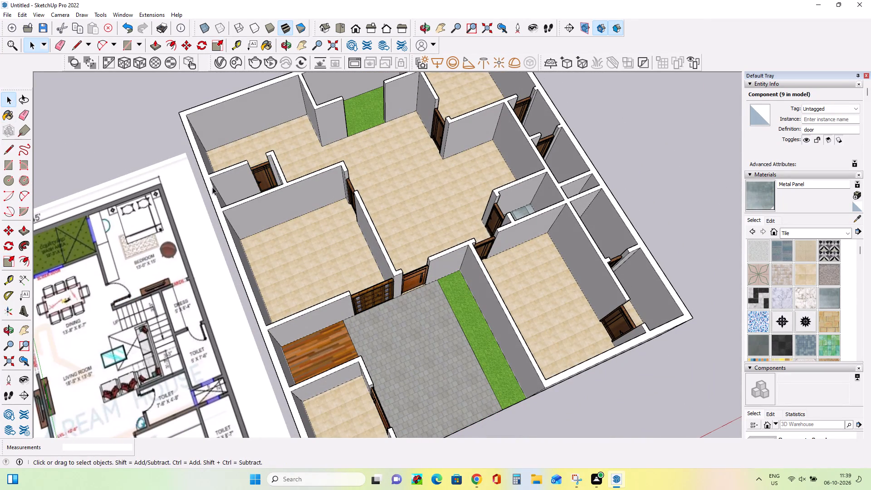
middle_click_drag(441, 174, 452, 228)
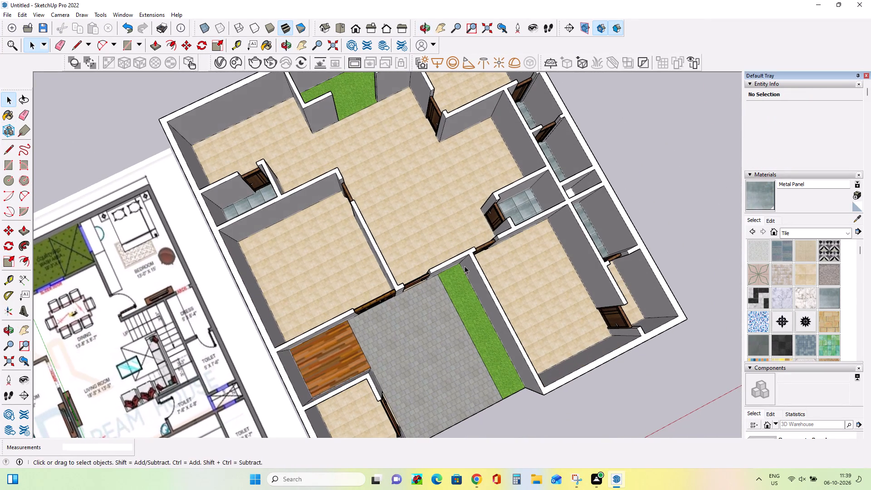
middle_click_drag(472, 284, 390, 215)
scroll(563, 303, "down", 3)
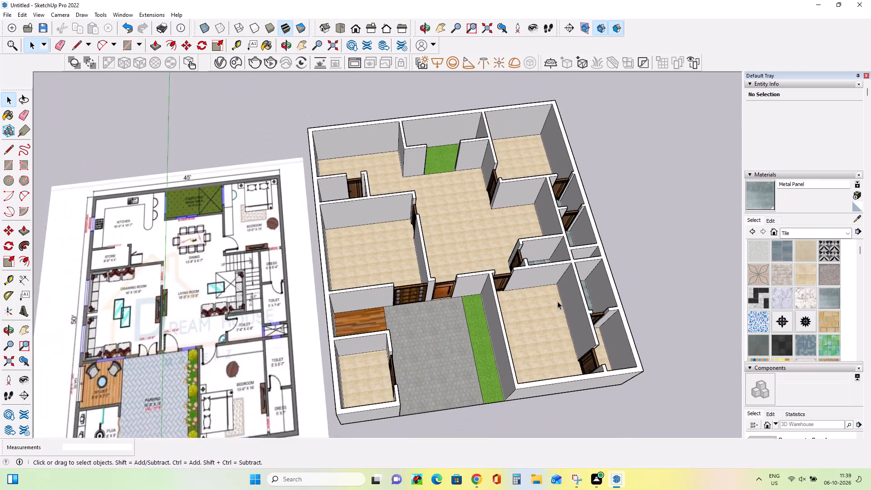
scroll(558, 301, "down", 2)
scroll(527, 326, "up", 2)
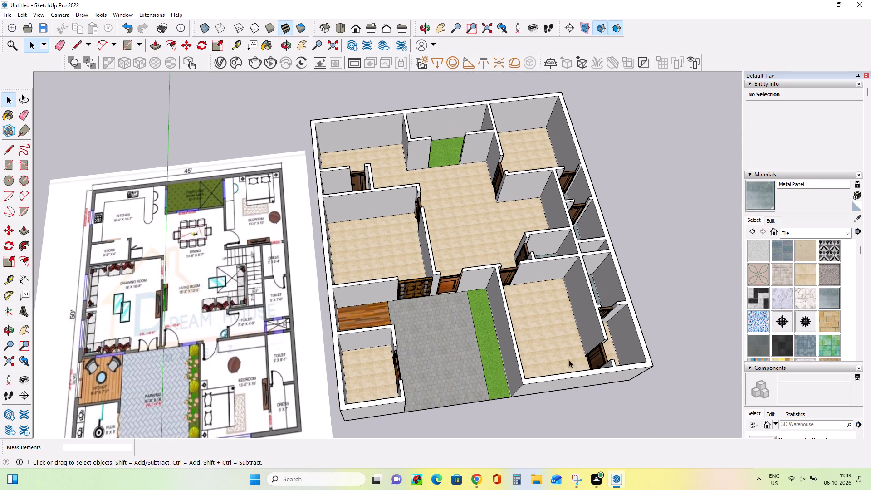
middle_click_drag(459, 343, 462, 362)
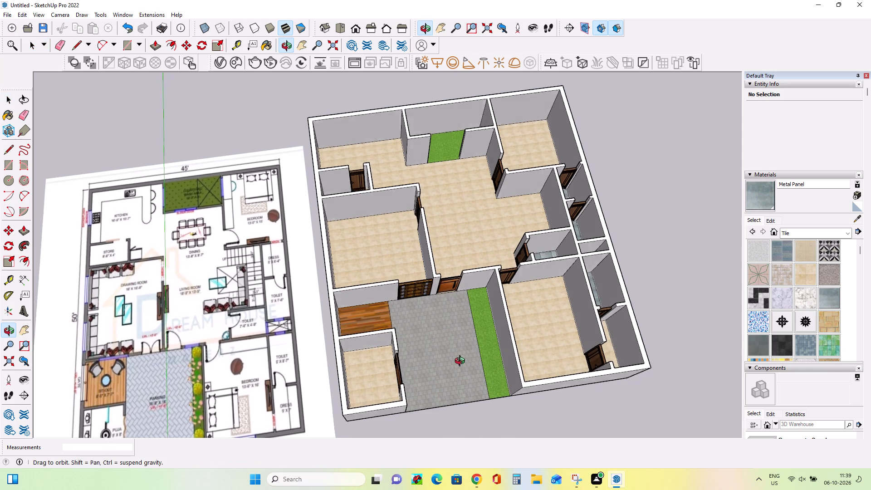
middle_click_drag(462, 362, 457, 334)
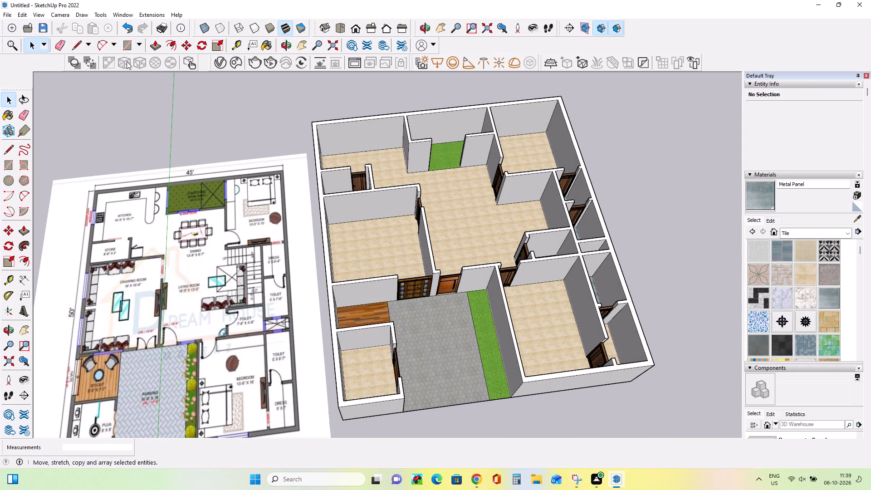
Import the "bed" model from Downloads and place it in the bedroom beside the lawn court.
left_click(4, 16)
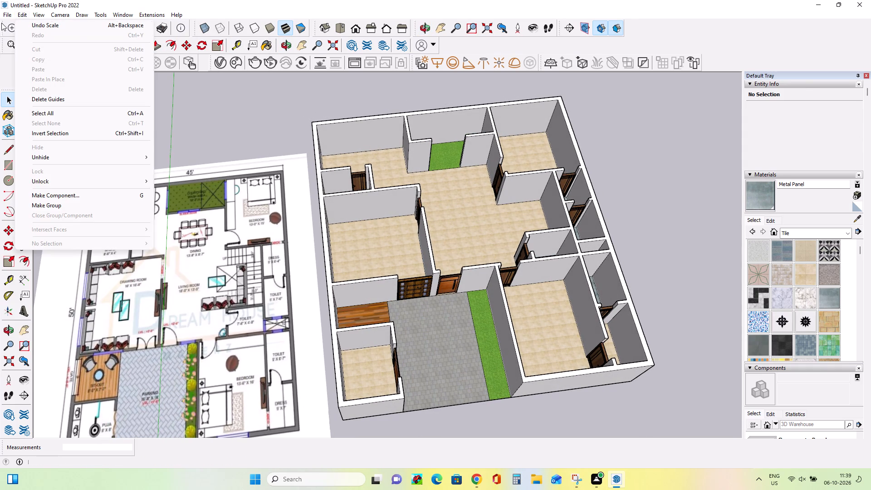
left_click(44, 169)
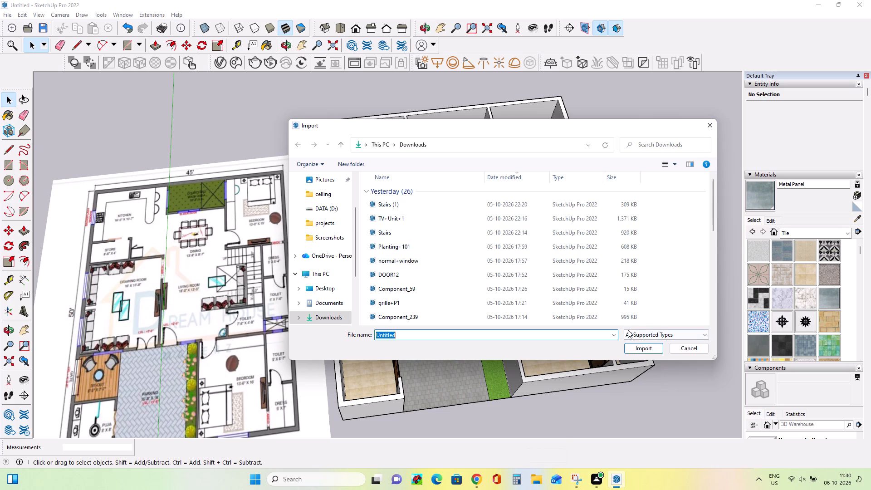
scroll(464, 295, "down", 17)
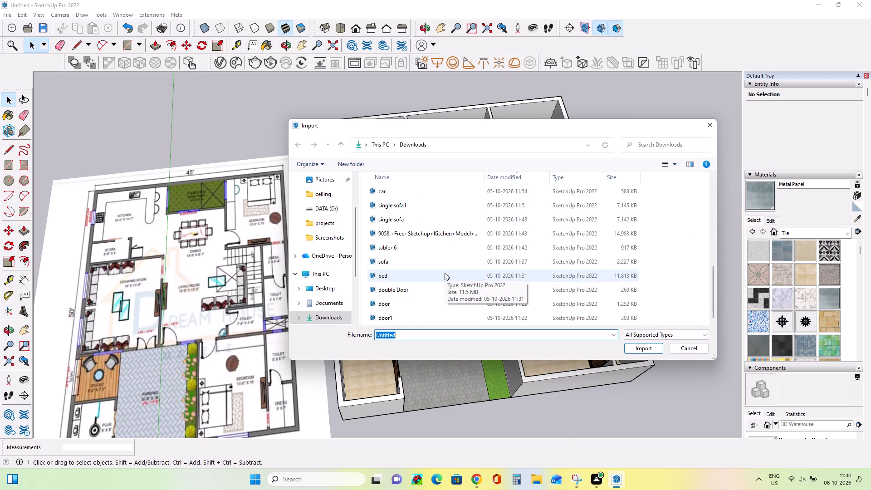
left_click(398, 274)
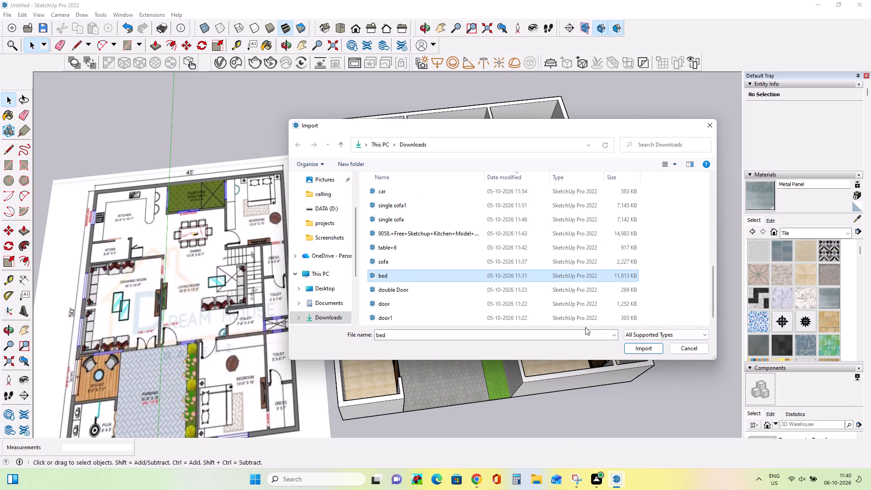
left_click(641, 350)
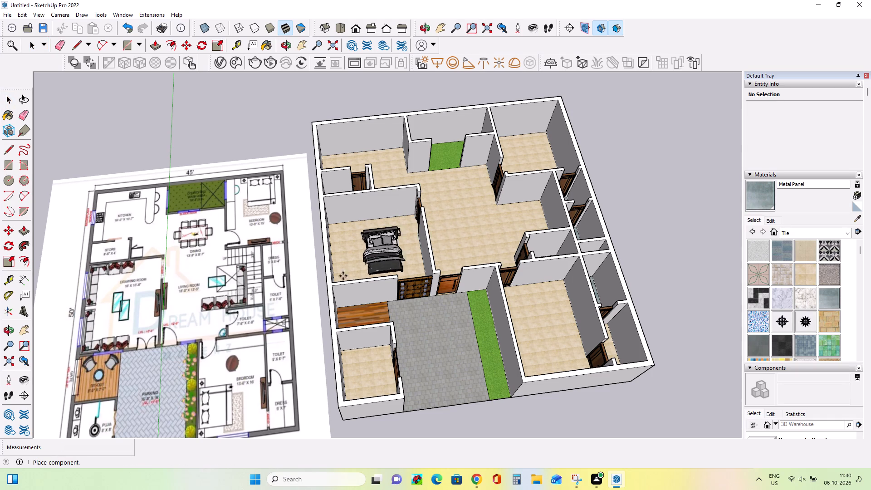
middle_click_drag(494, 236, 494, 261)
scroll(494, 256, "down", 1)
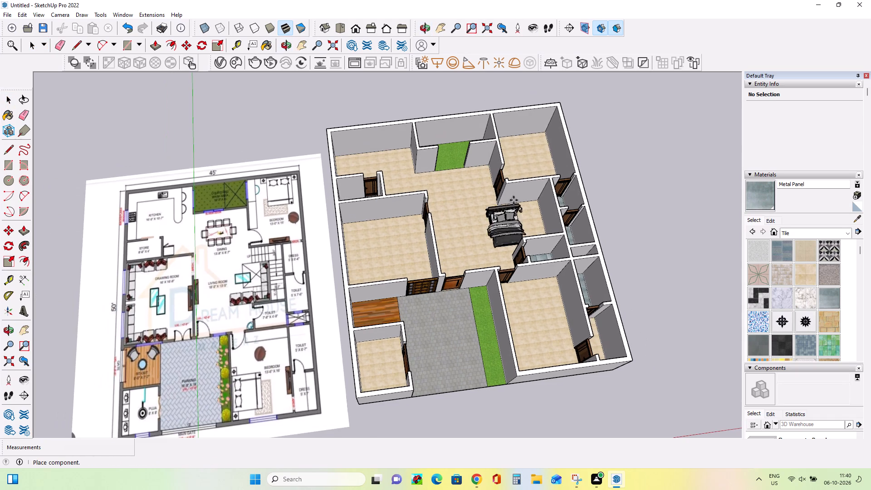
left_click(517, 170)
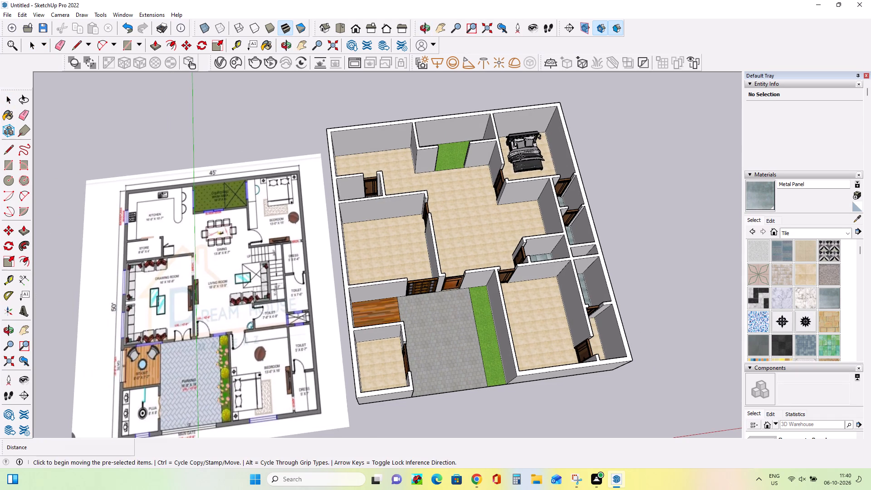
Scale the bed uniformly by about 1.05, and lengthen it at the foot end by about 1.10 along the green axis.
scroll(510, 145, "up", 9)
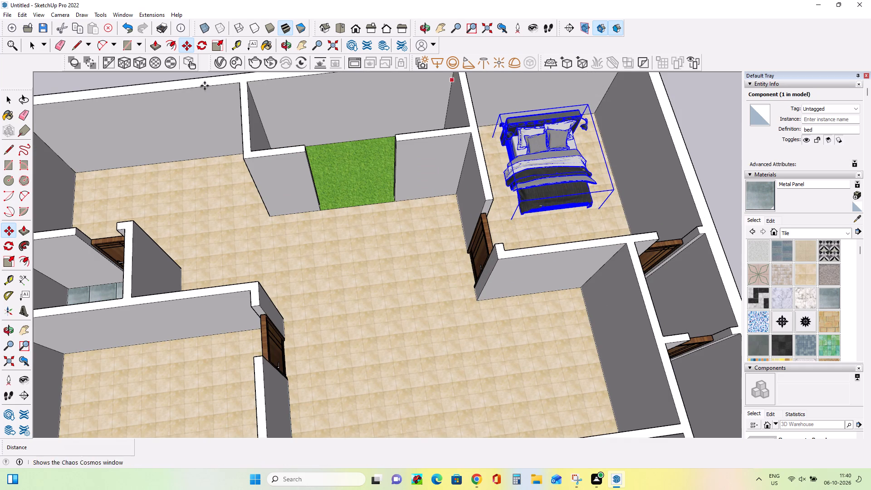
left_click(11, 265)
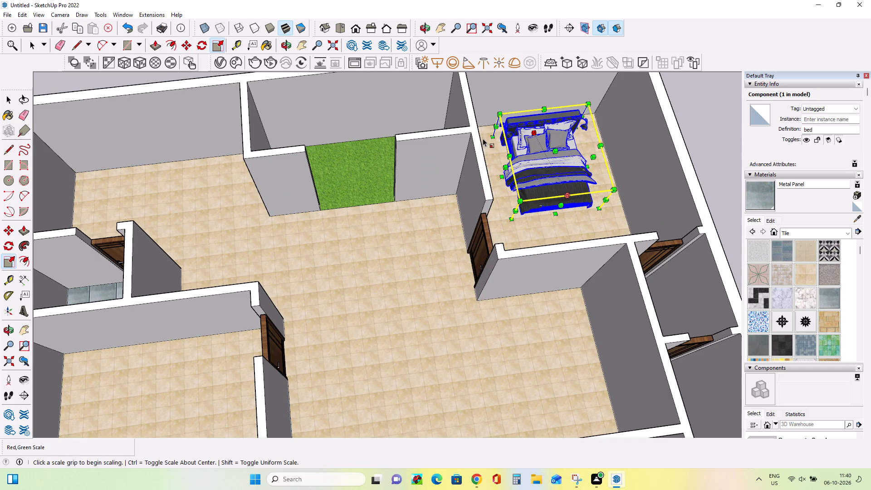
left_click(489, 135)
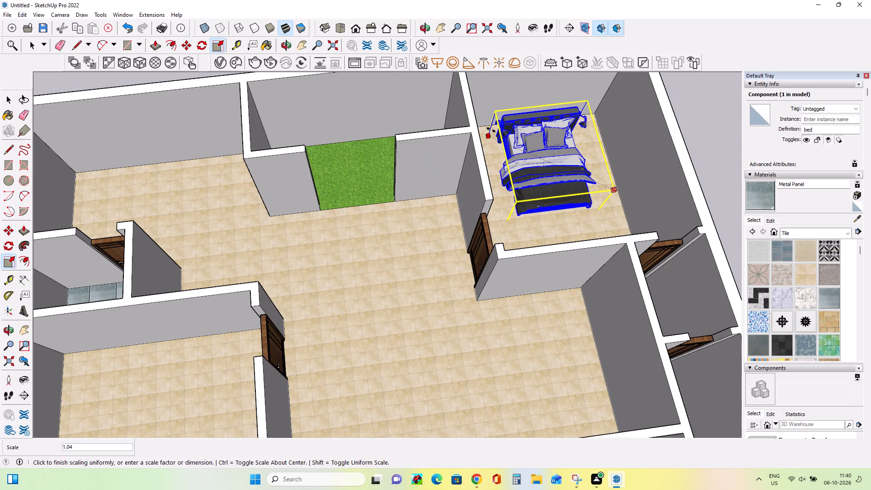
left_click(494, 121)
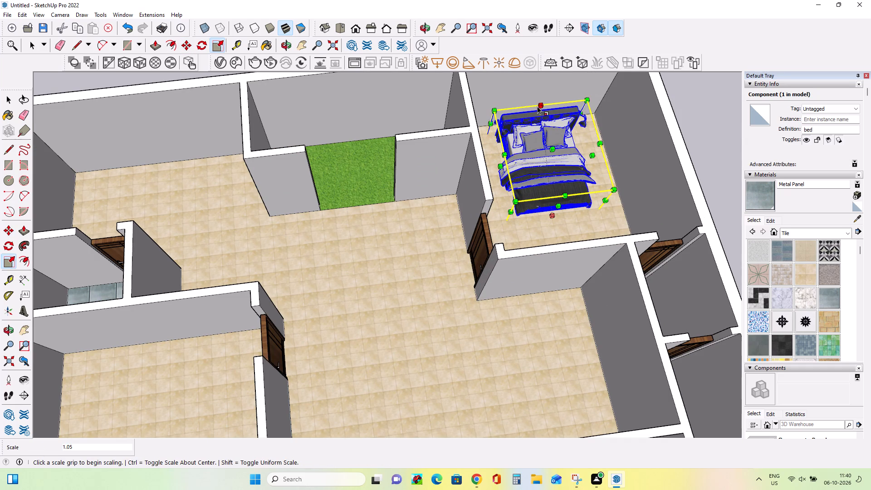
left_click(559, 208)
left_click(561, 216)
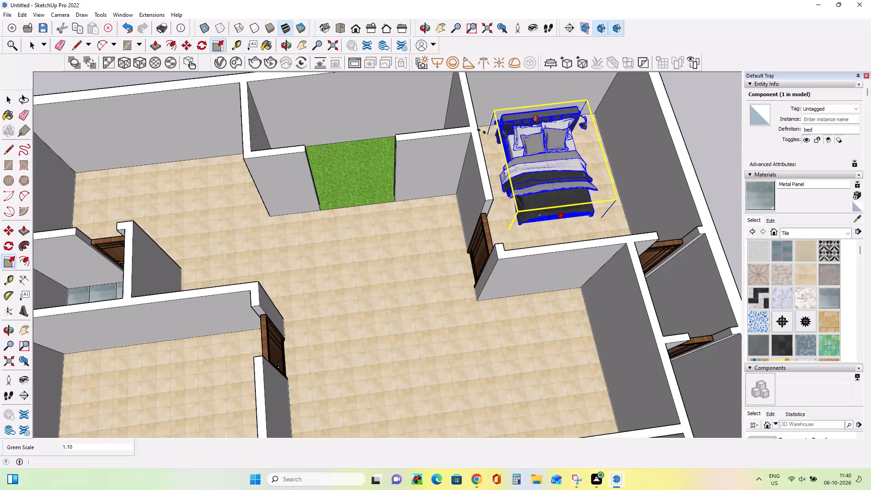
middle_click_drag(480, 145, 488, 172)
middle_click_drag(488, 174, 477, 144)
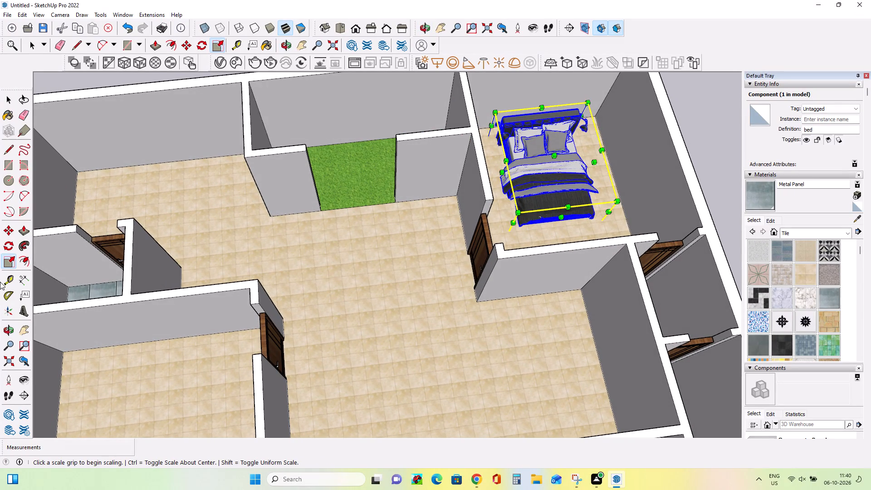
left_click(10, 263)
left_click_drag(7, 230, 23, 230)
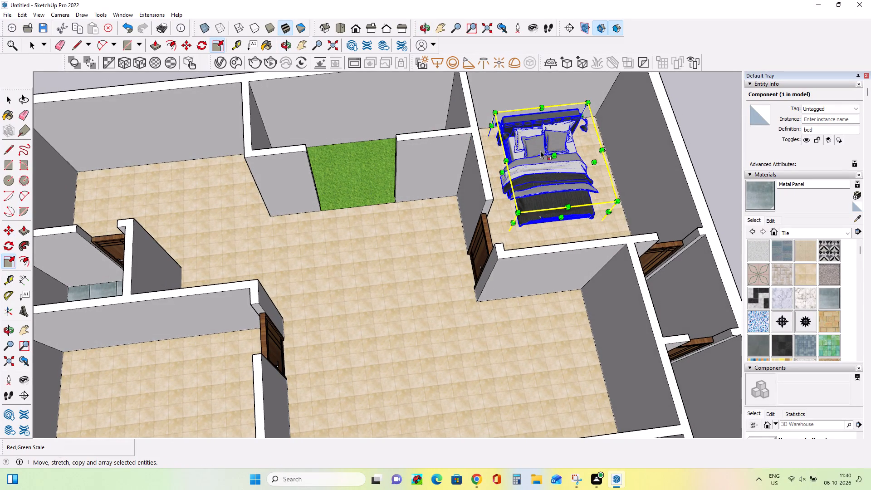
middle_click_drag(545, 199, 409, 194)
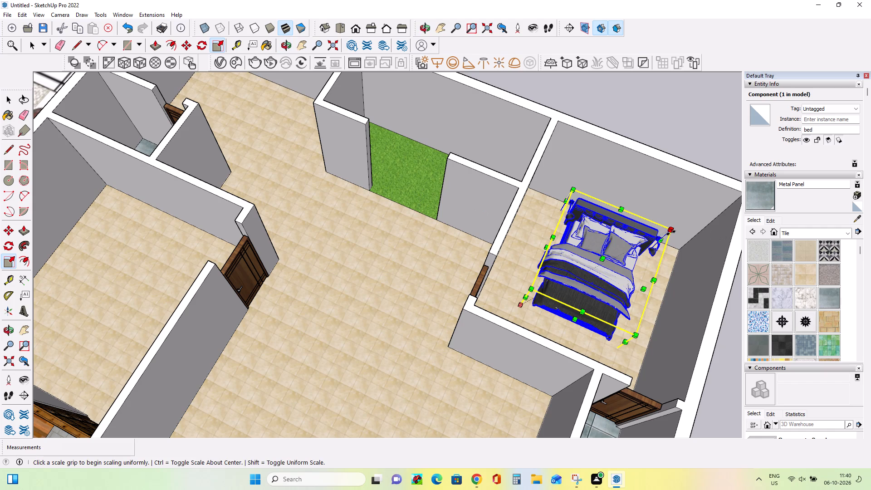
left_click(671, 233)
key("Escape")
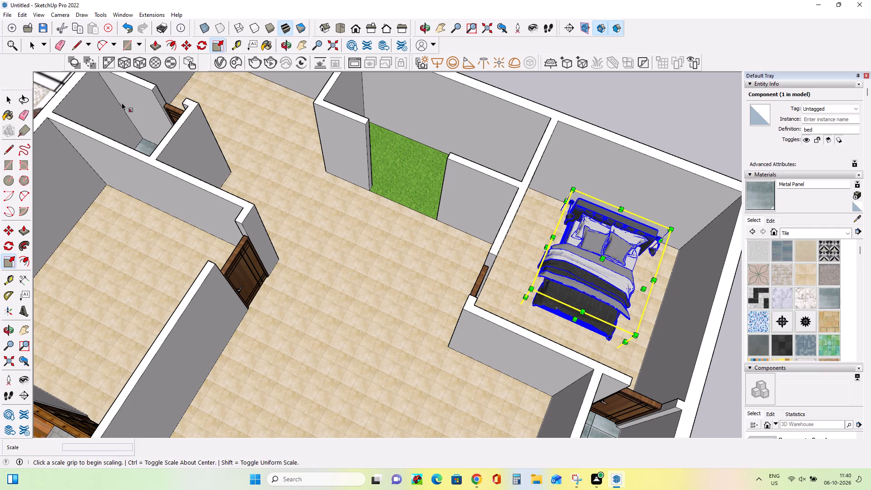
Move the bed back so its headboard end stands against the bedroom's outer wall.
left_click(5, 230)
middle_click_drag(690, 261, 663, 261)
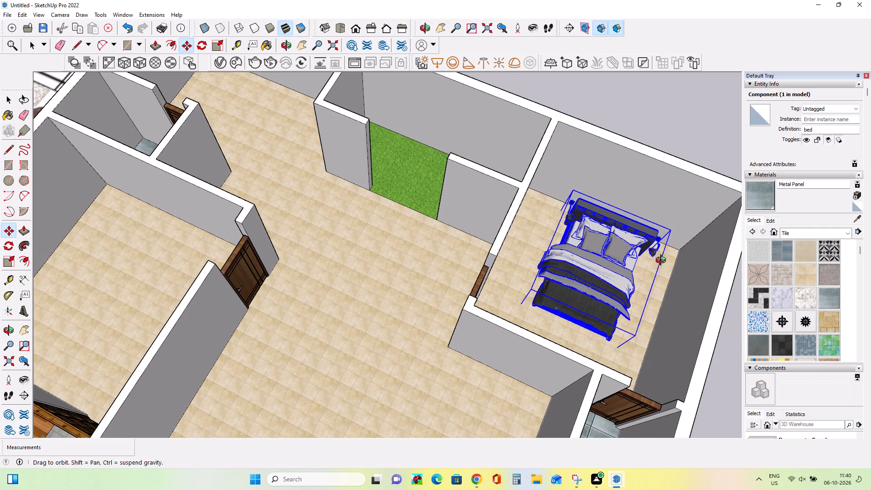
middle_click_drag(663, 261, 601, 243)
scroll(664, 331, "up", 7)
middle_click_drag(670, 348, 655, 337)
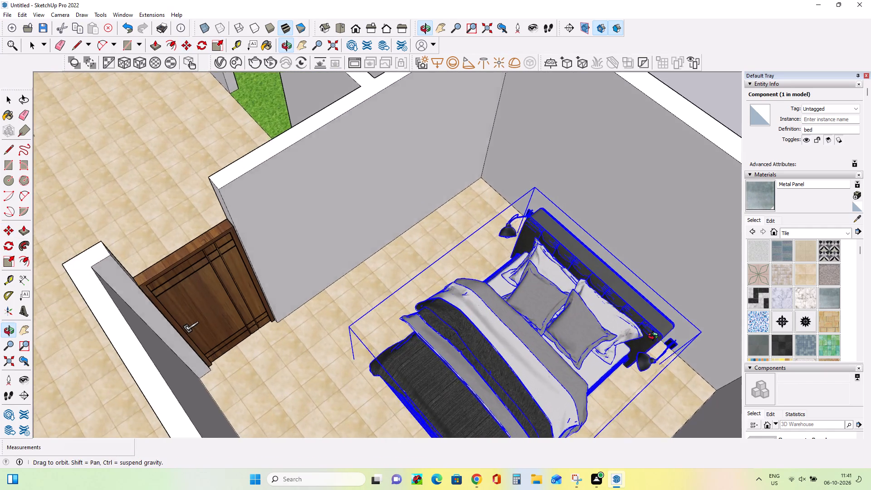
middle_click_drag(655, 337, 647, 293)
left_click(670, 383)
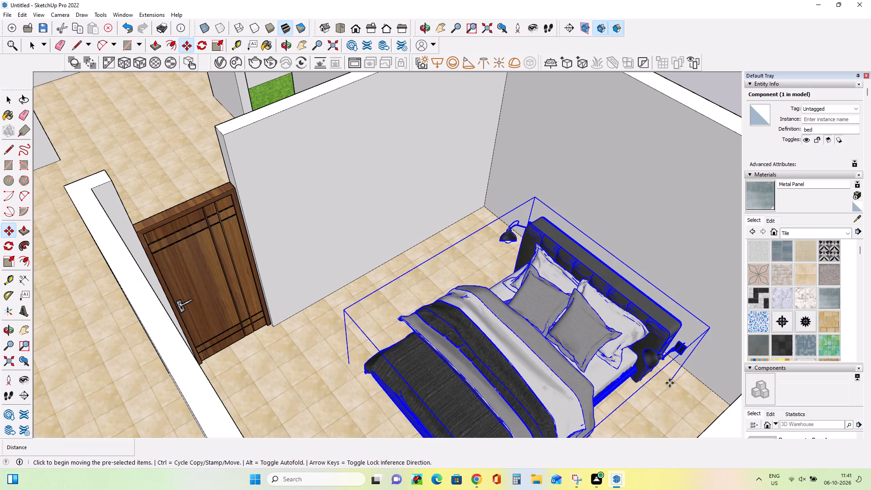
left_click(681, 358)
middle_click_drag(476, 336, 525, 349)
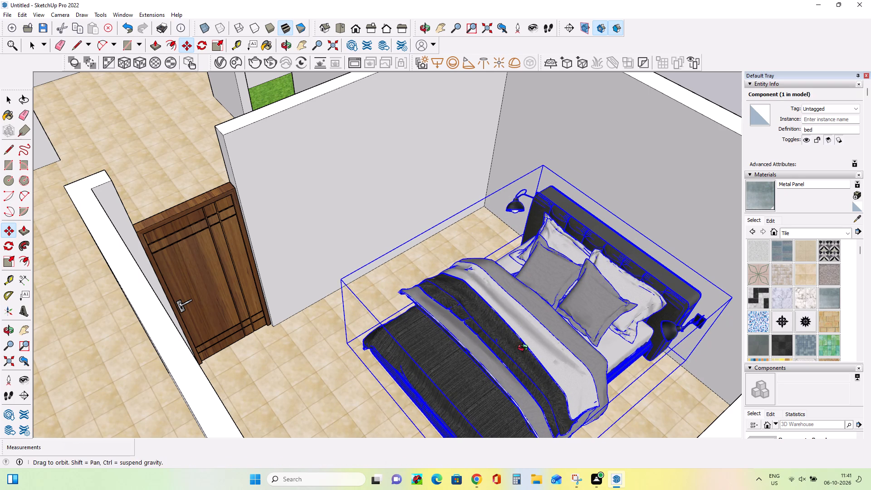
middle_click_drag(525, 349, 715, 338)
middle_click_drag(450, 245, 473, 299)
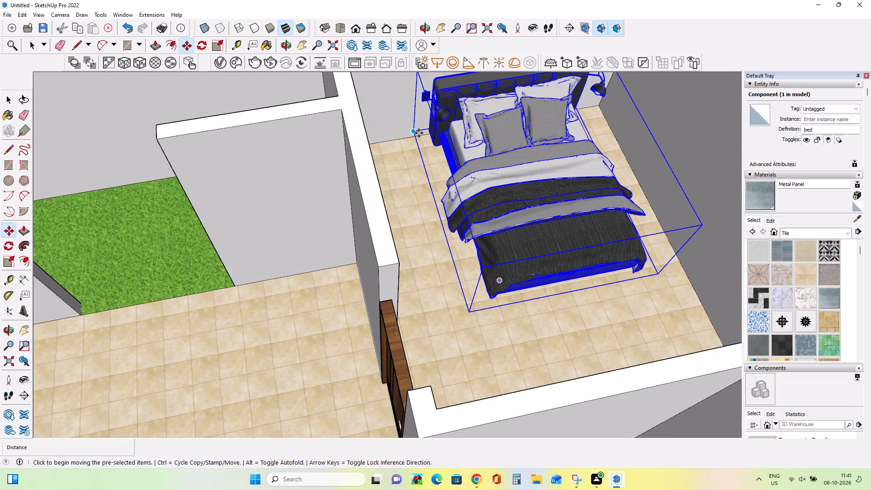
Move the bed about 1' 7" toward the wall shared with the lawn court.
left_click(413, 129)
left_click(406, 138)
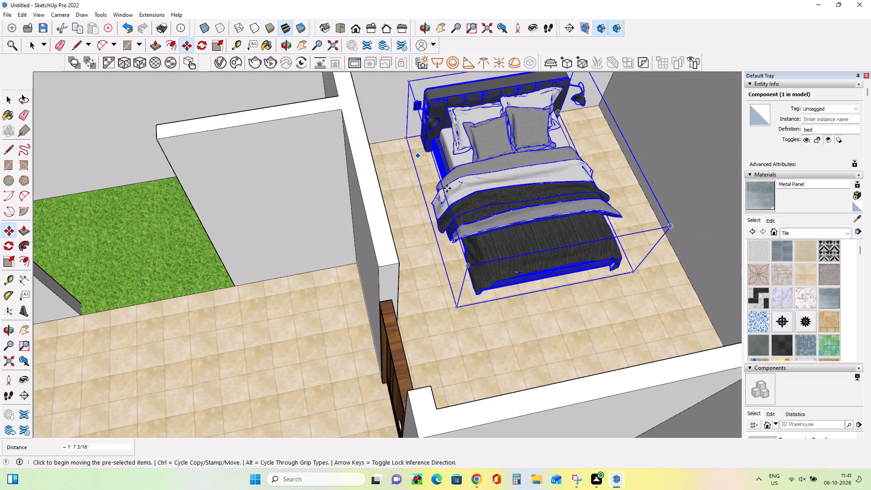
Compare the whole floor with the reference plan, examining the bed positions in the two bedrooms.
scroll(455, 206, "down", 16)
middle_click_drag(458, 216, 471, 265)
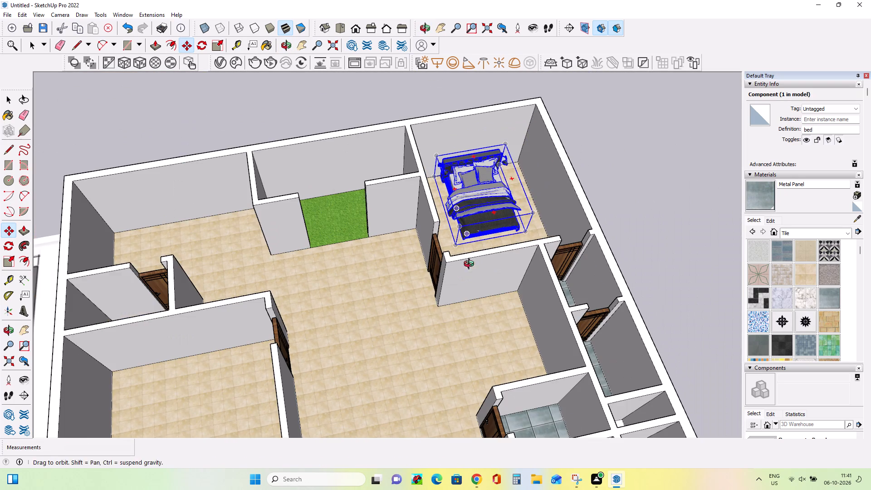
middle_click_drag(471, 265, 479, 284)
scroll(483, 240, "down", 8)
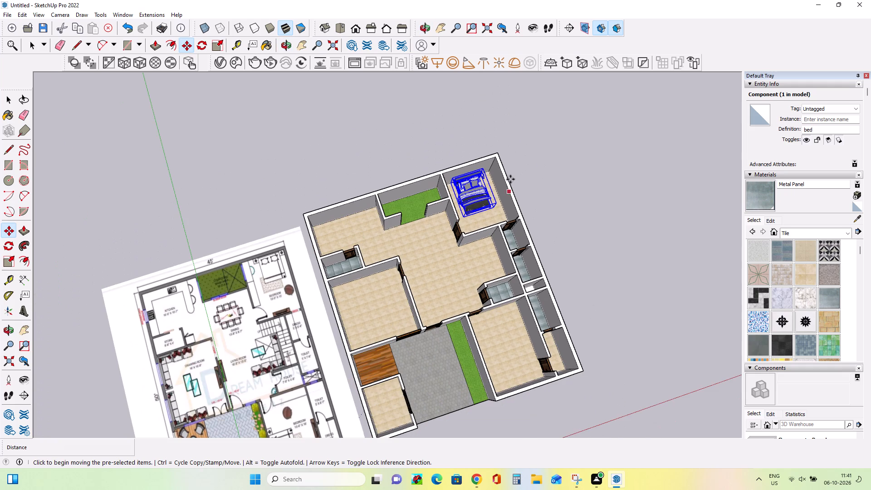
scroll(510, 179, "up", 2)
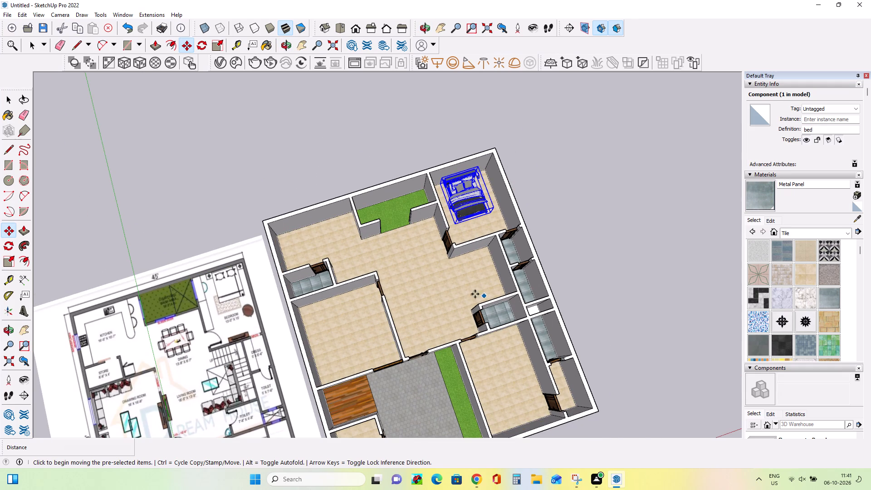
scroll(470, 290, "down", 2)
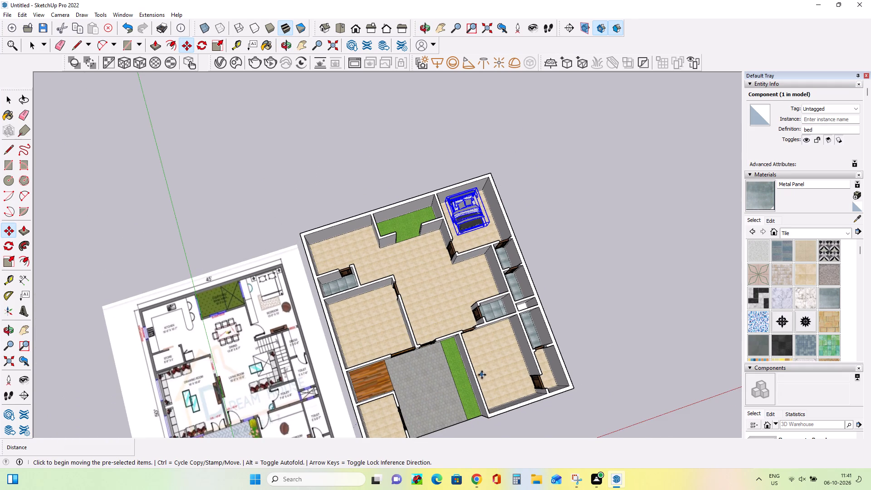
scroll(482, 375, "down", 2)
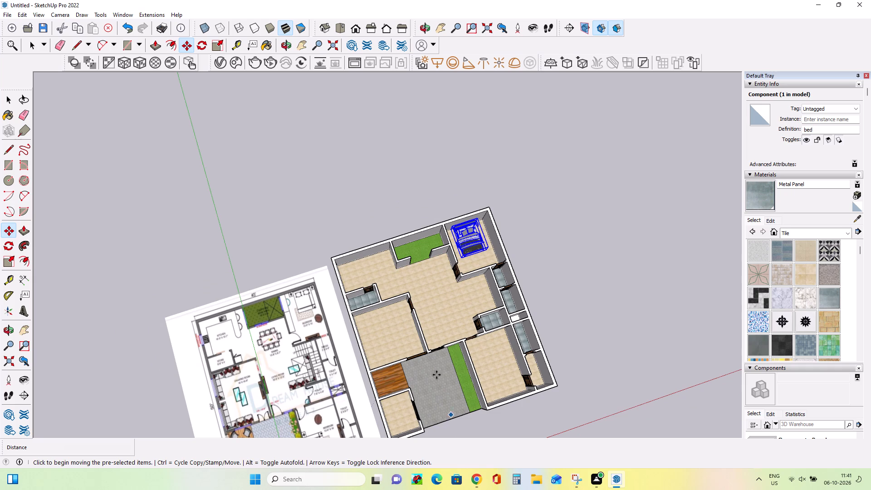
left_click(26, 332)
left_click_drag(180, 322, 173, 260)
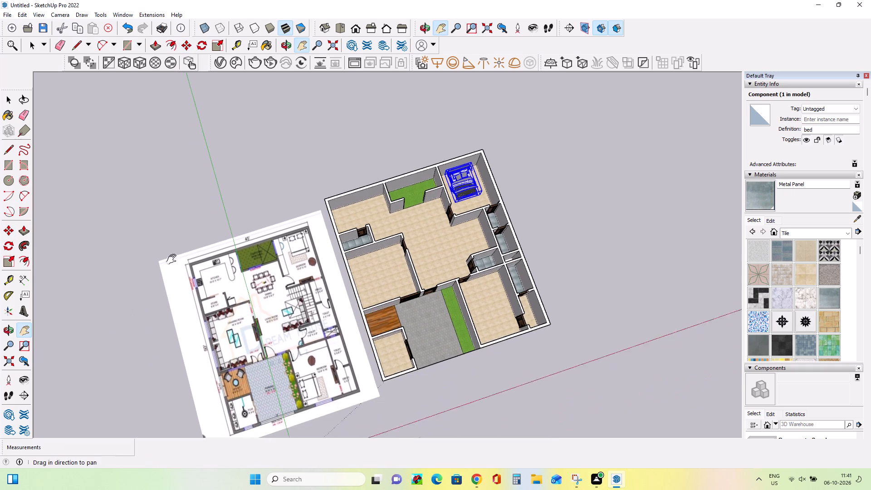
left_click_drag(173, 260, 173, 233)
middle_click_drag(419, 330, 359, 314)
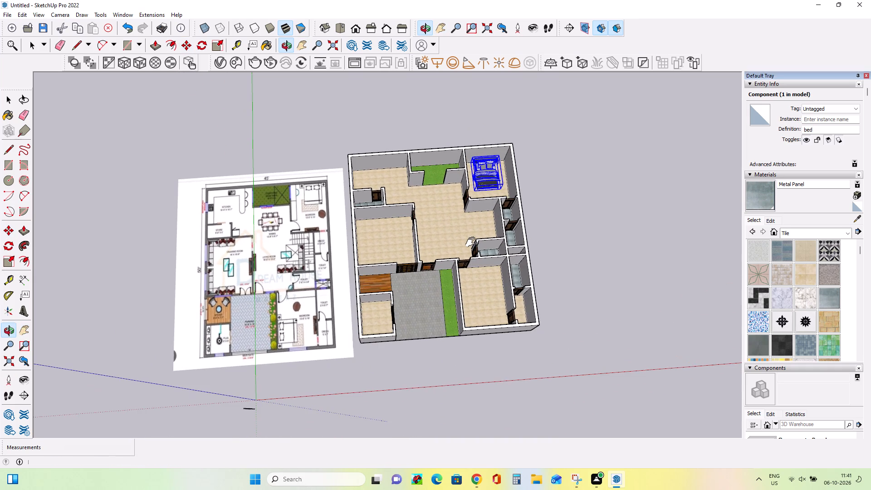
scroll(472, 242, "up", 2)
middle_click_drag(534, 272, 556, 265)
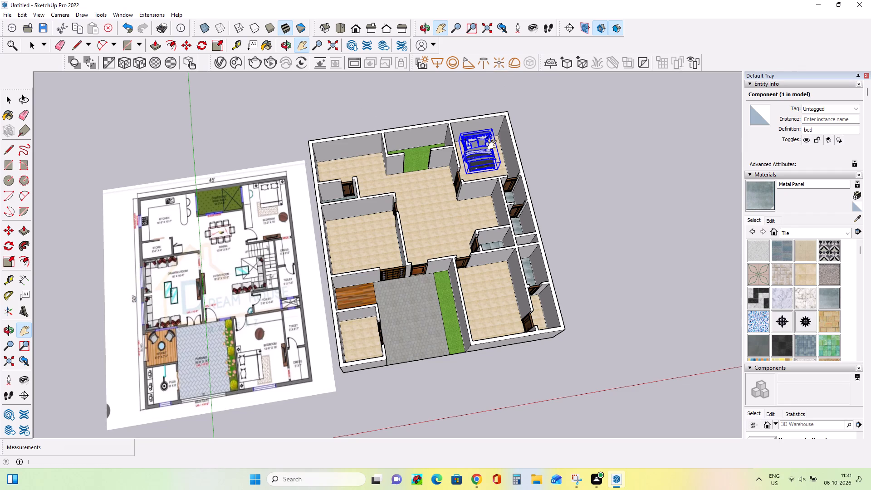
Copy the bed to the open ground outside the house, about 17' 11" from the original.
left_click(6, 228)
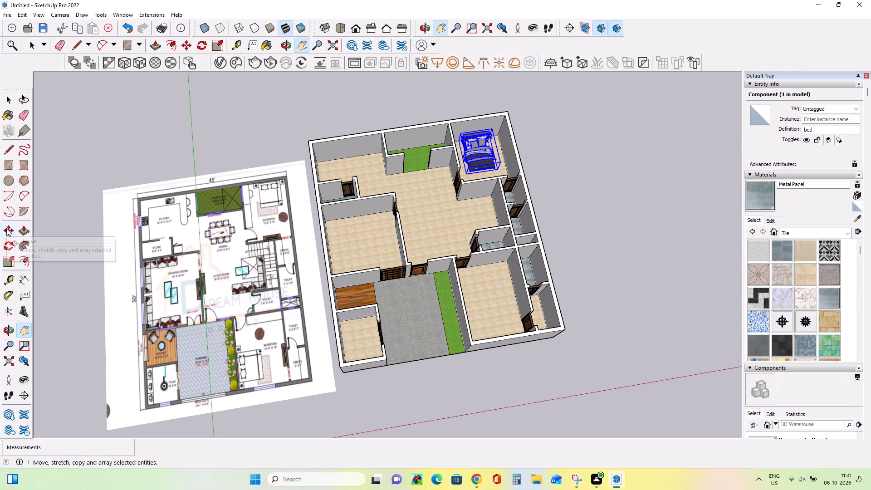
scroll(499, 169, "up", 6)
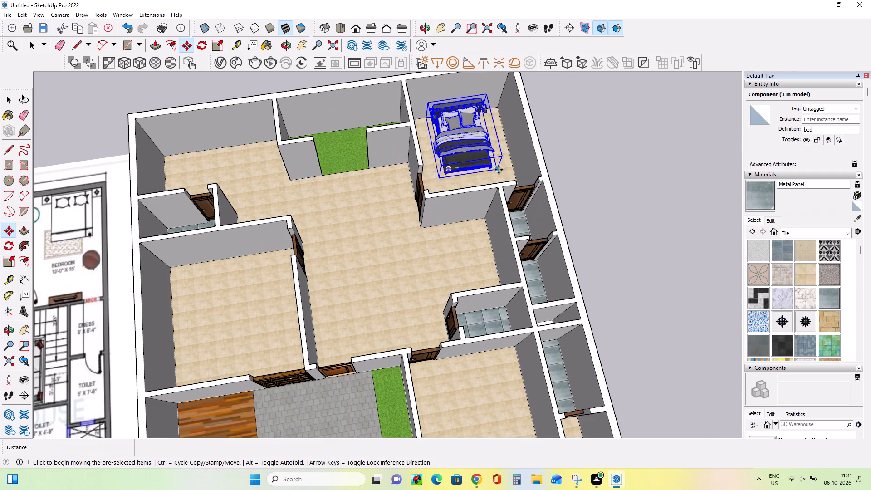
left_click(499, 170)
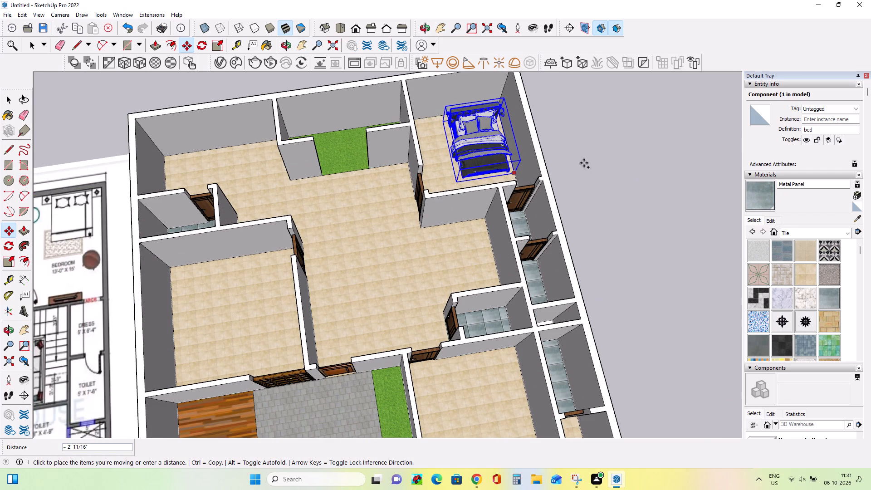
left_click(639, 200)
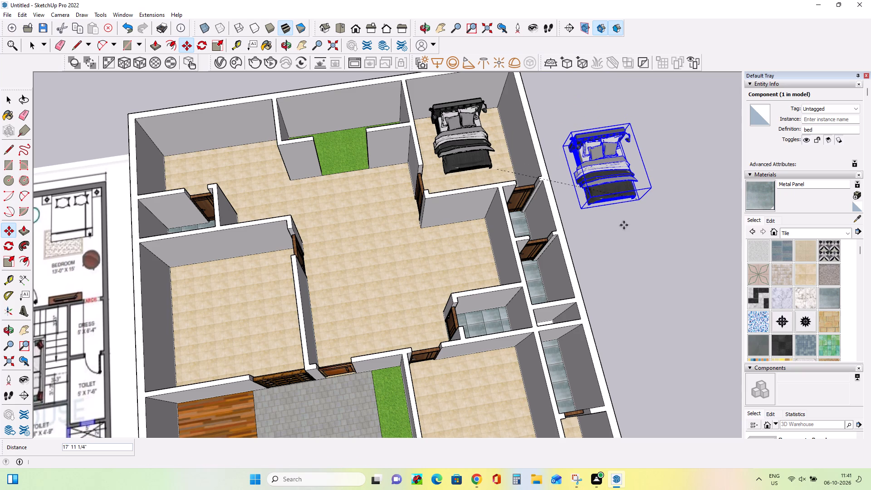
Rotate the copied bed 180 degrees on the ground plane so its headboard faces the front of the house.
scroll(607, 223, "down", 10)
scroll(616, 281, "down", 8)
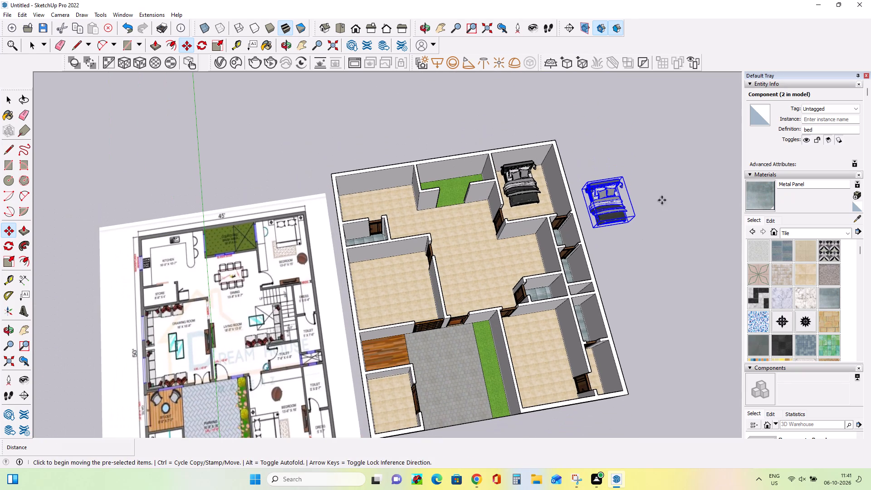
left_click(7, 245)
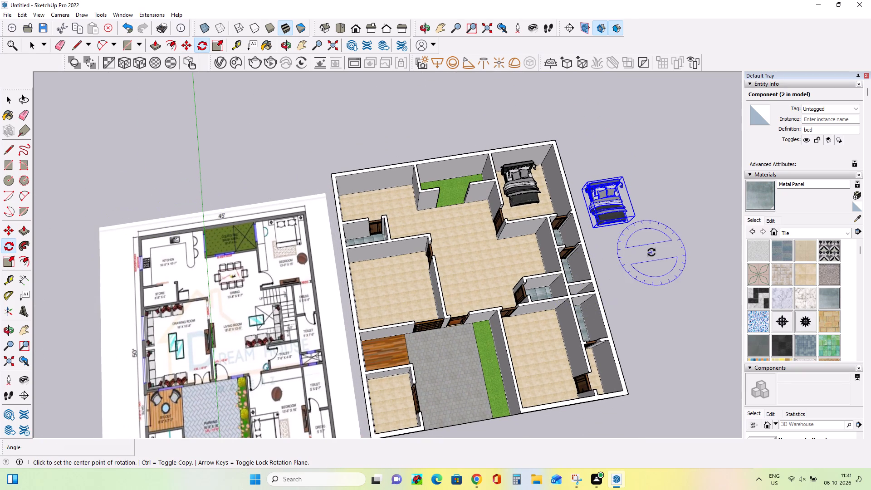
left_click(661, 254)
left_click(605, 262)
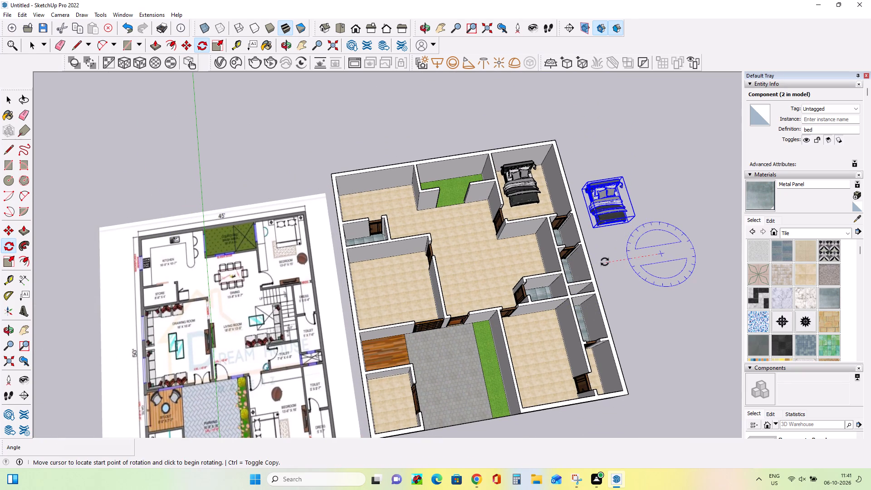
left_click(675, 247)
Move the rotated bed about 37' 8" into the front bedroom beside the parking's grass strip.
scroll(518, 333, "down", 6)
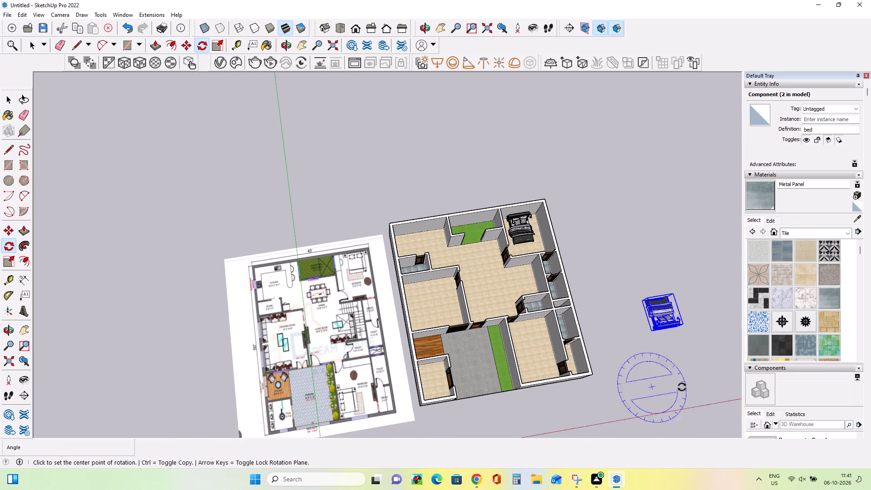
scroll(682, 384, "up", 7)
left_click(9, 232)
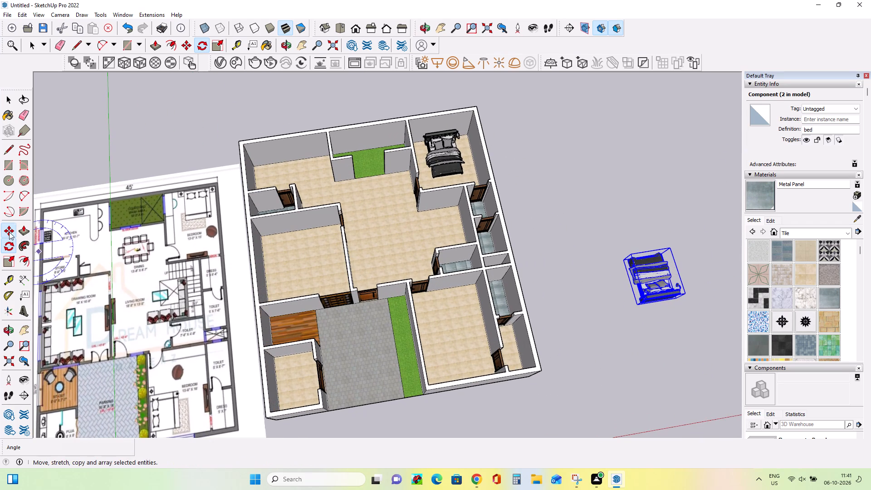
left_click(637, 305)
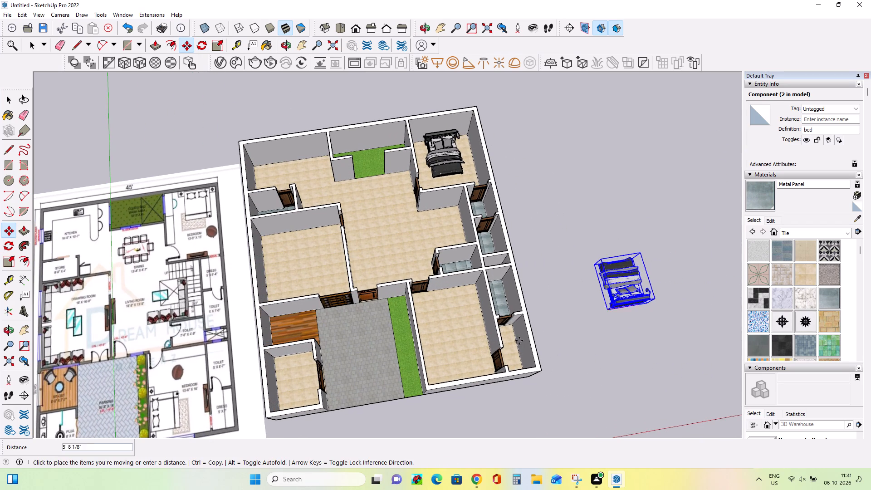
left_click(444, 365)
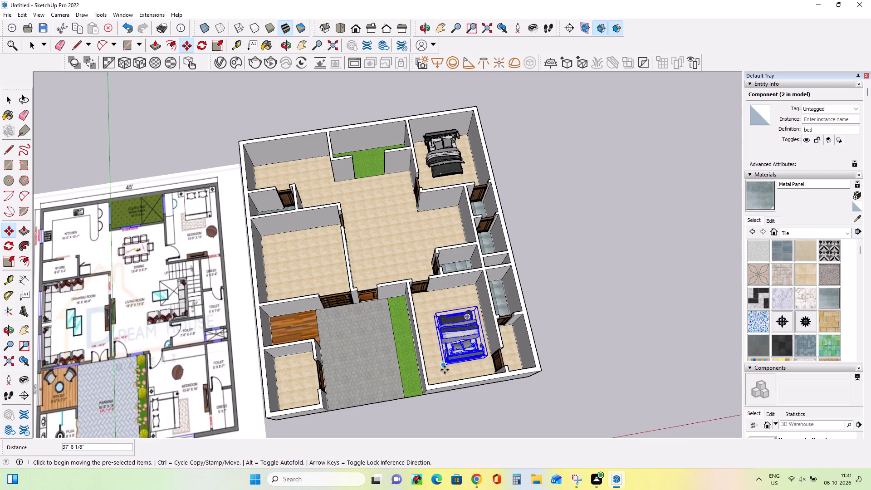
Move the front bedroom's bed about 4' 3" so its headboard end stands by the front outer wall.
scroll(445, 370, "up", 15)
middle_click_drag(446, 371, 466, 411)
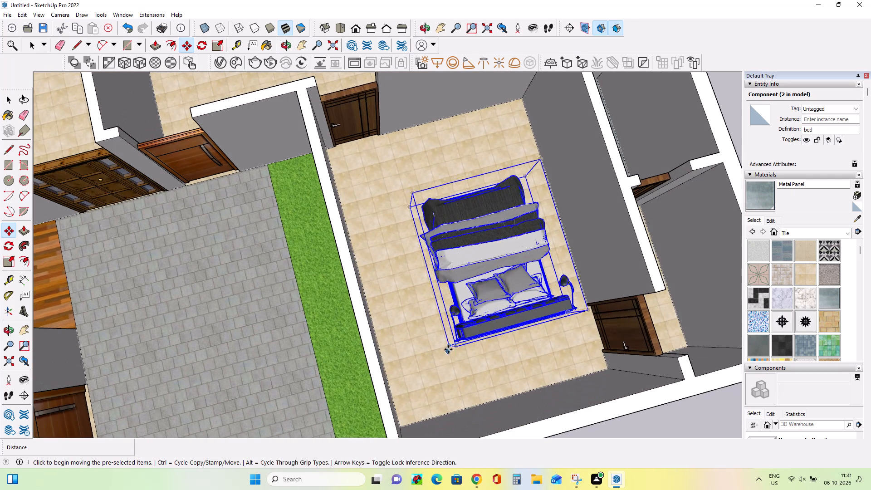
left_click(449, 348)
left_click(434, 416)
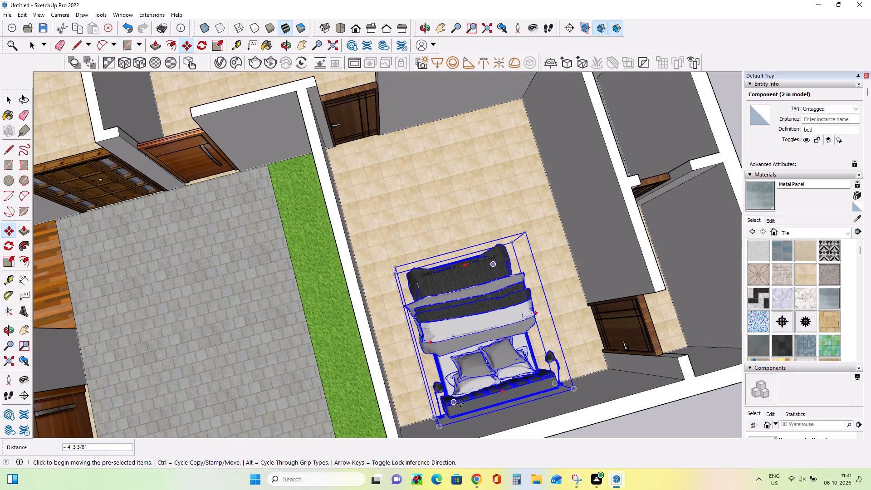
Examine both furnished bedrooms and the remaining rooms of the floor against the reference plan.
middle_click_drag(455, 396, 424, 325)
scroll(424, 329, "down", 12)
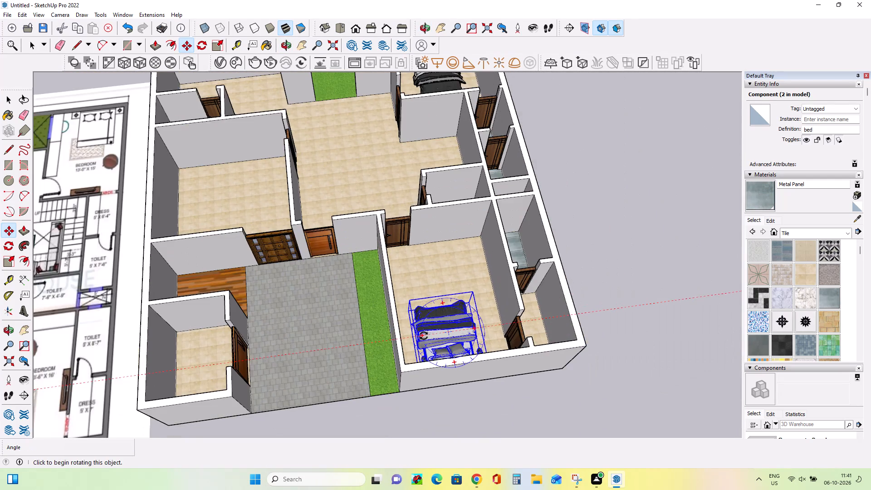
middle_click_drag(427, 338, 490, 370)
scroll(490, 369, "down", 8)
middle_click_drag(489, 353, 473, 372)
scroll(414, 332, "up", 2)
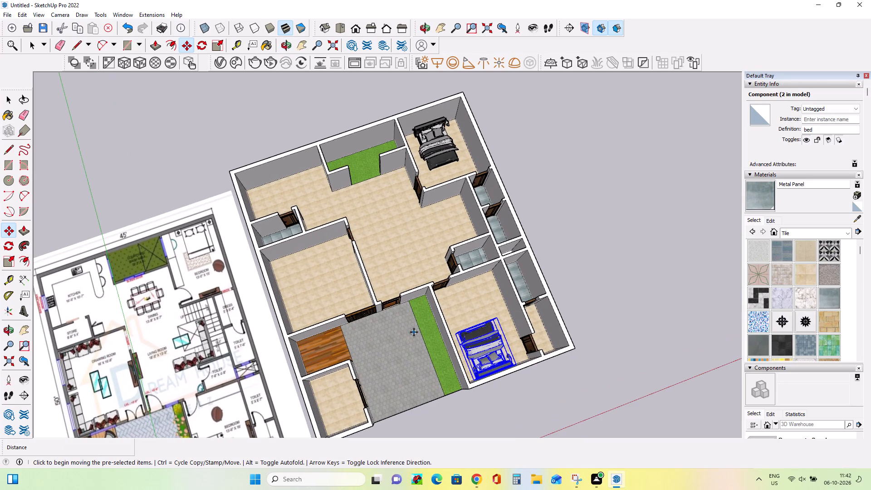
middle_click_drag(553, 245, 447, 199)
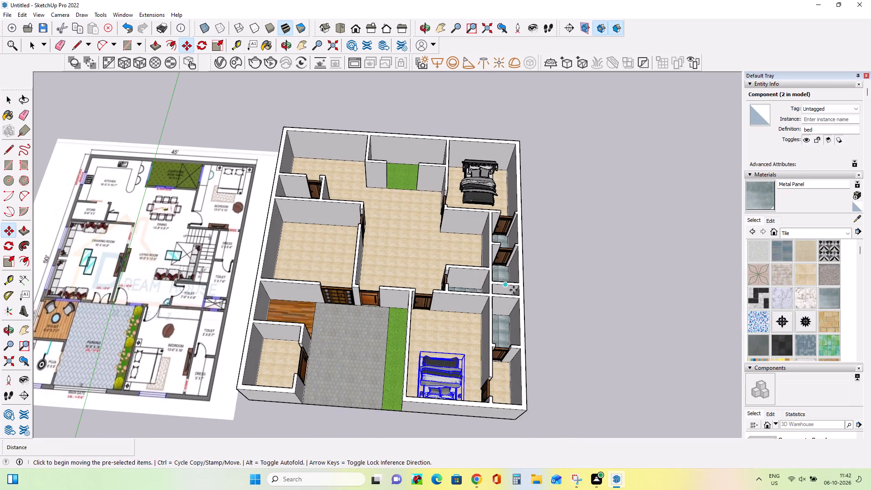
scroll(514, 290, "up", 2)
scroll(531, 317, "down", 3)
middle_click_drag(287, 369, 396, 352)
scroll(396, 352, "down", 3)
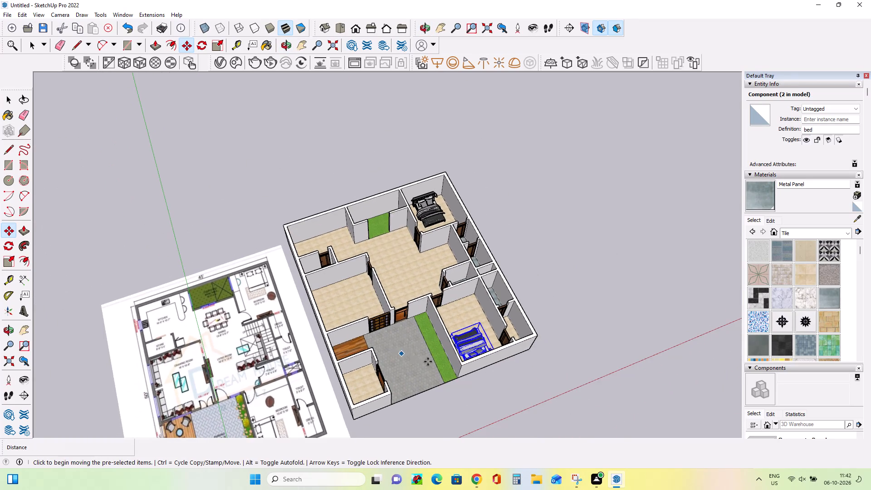
scroll(431, 369, "down", 1)
left_click(21, 334)
left_click_drag(205, 373, 205, 353)
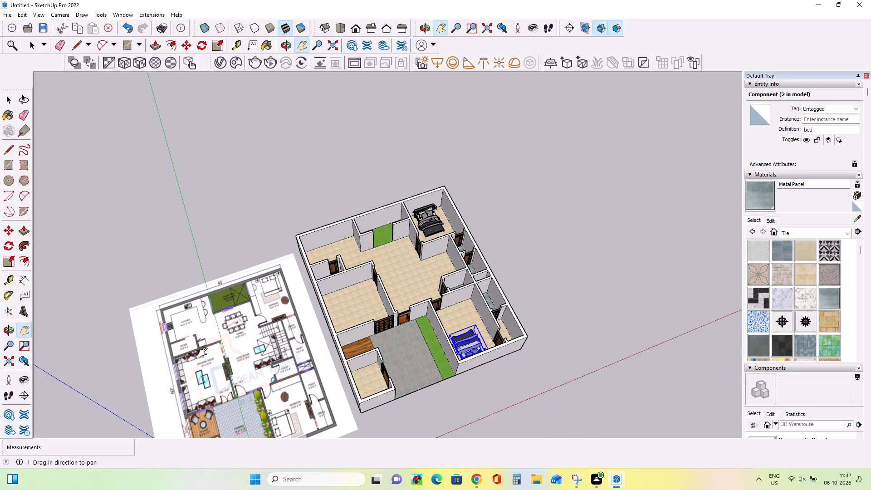
left_click_drag(205, 353, 223, 293)
middle_click_drag(460, 293, 458, 320)
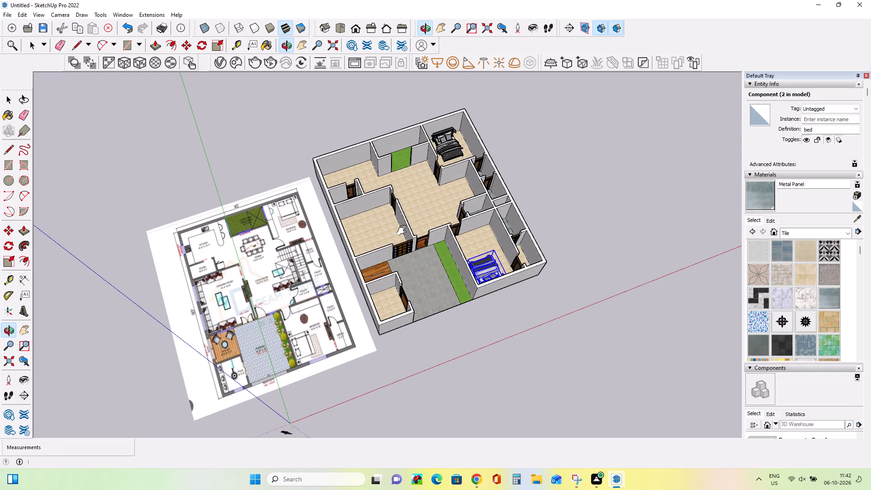
scroll(477, 186, "up", 2)
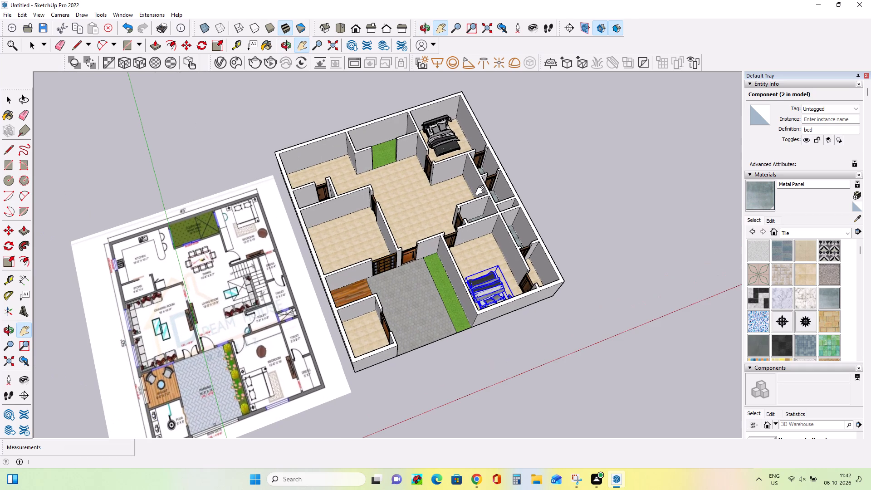
middle_click_drag(552, 225, 530, 233)
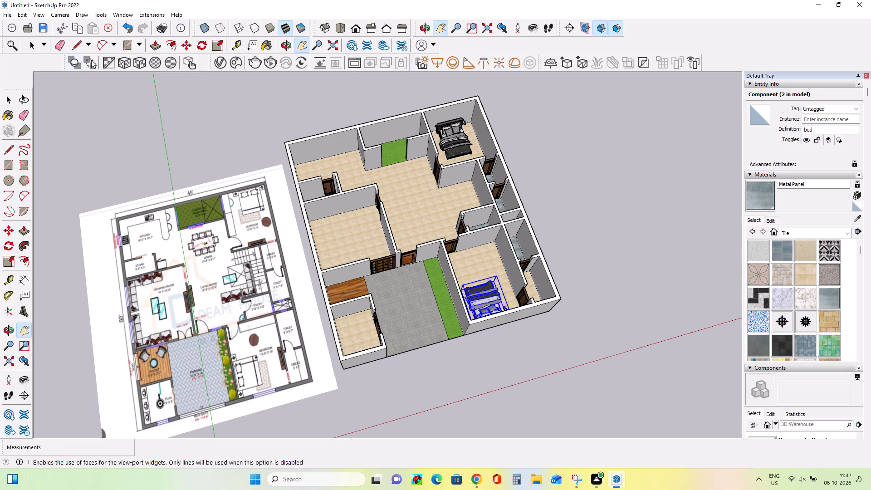
Import the "TV+Unit+1" model from Downloads and place it on the living room floor.
left_click(6, 15)
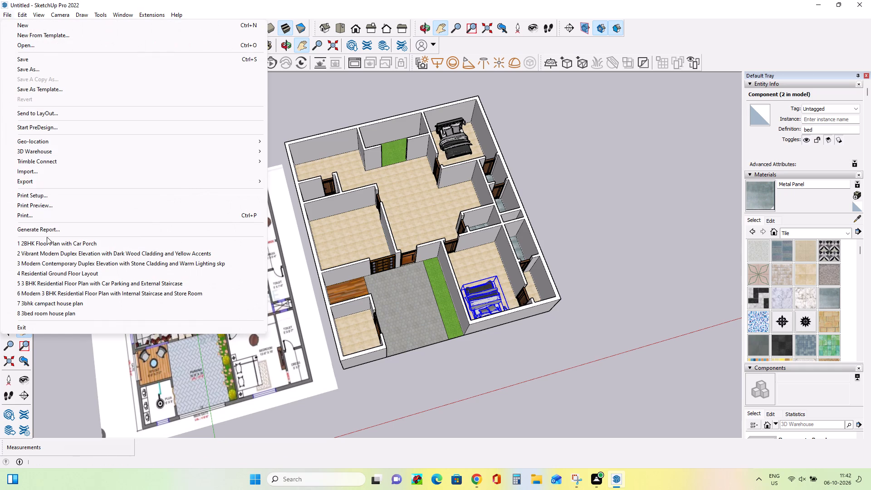
left_click(48, 172)
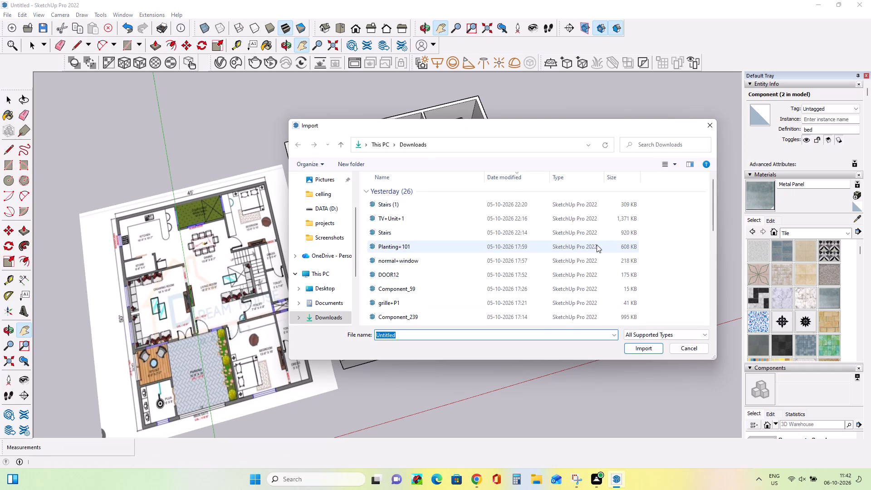
scroll(597, 245, "down", 4)
scroll(597, 245, "up", 3)
scroll(444, 275, "up", 4)
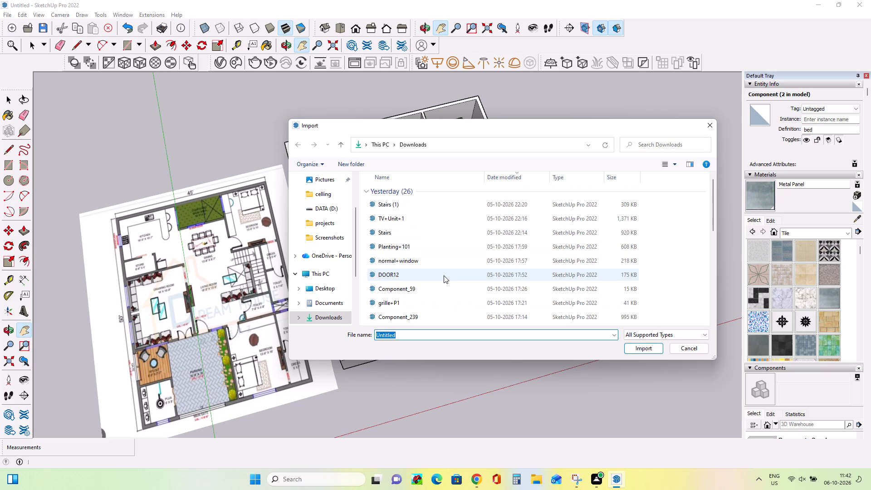
scroll(444, 275, "up", 2)
left_click(405, 219)
left_click(629, 346)
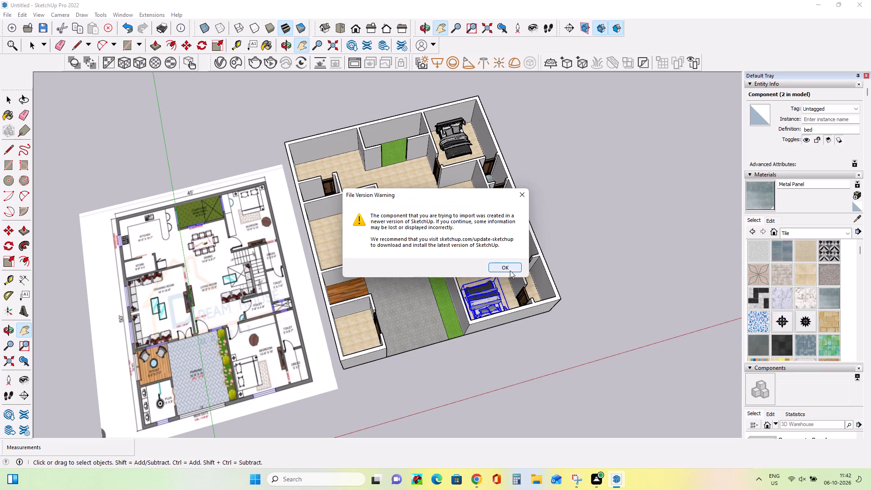
left_click(510, 270)
left_click(421, 234)
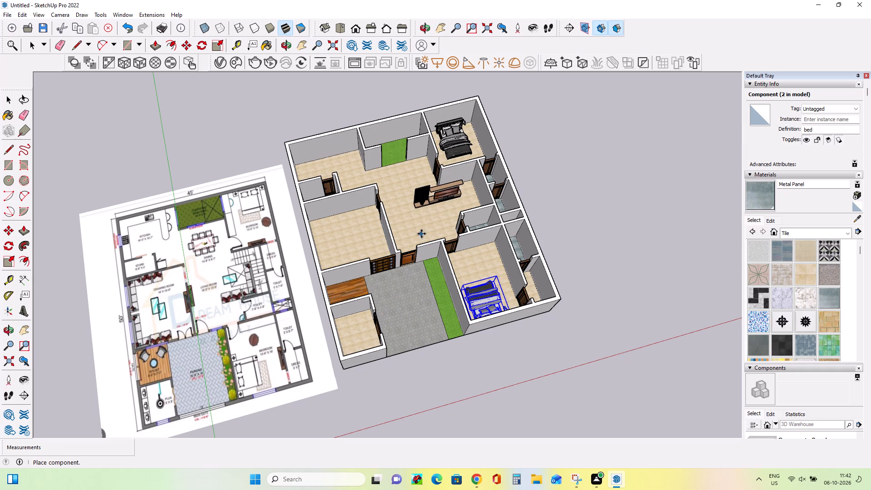
Rotate the TV unit about 88° so it runs parallel to the wall between the living room and drawing room.
middle_click_drag(567, 207, 421, 212)
scroll(452, 245, "up", 8)
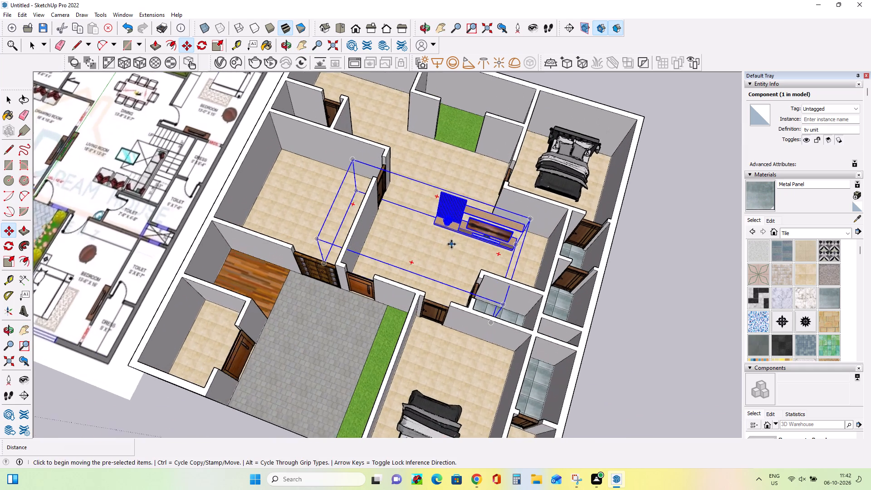
left_click(5, 244)
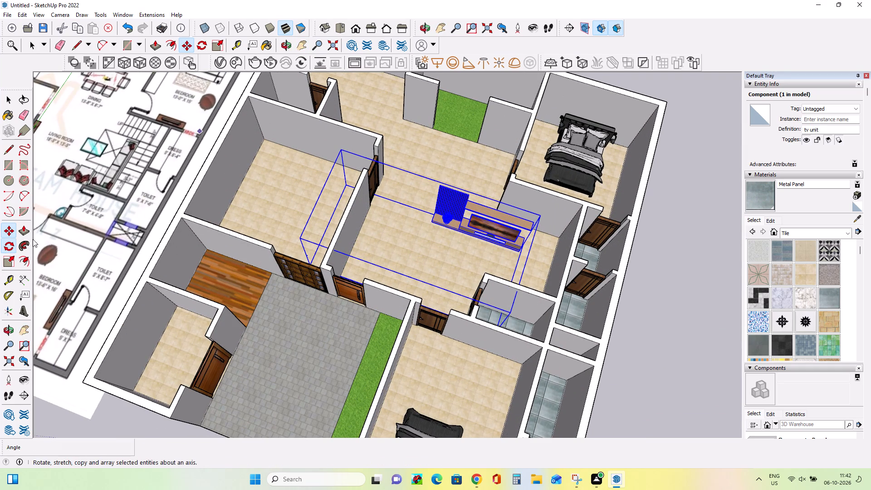
left_click(453, 270)
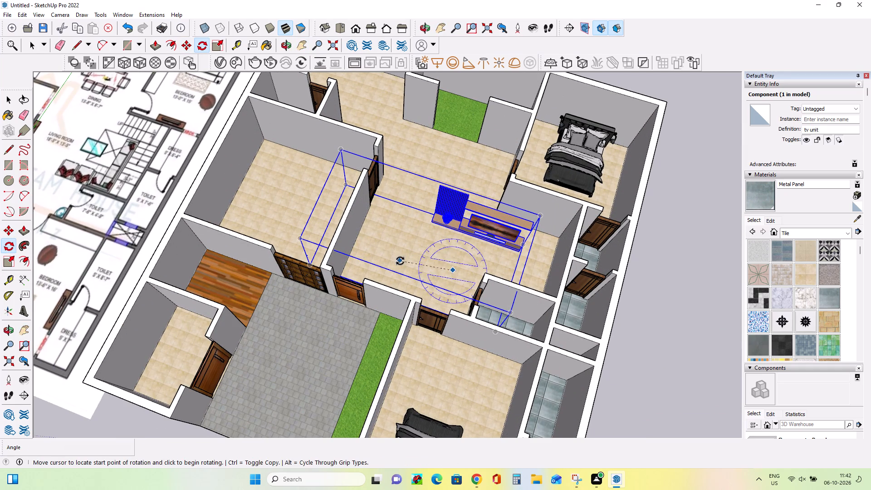
left_click(407, 252)
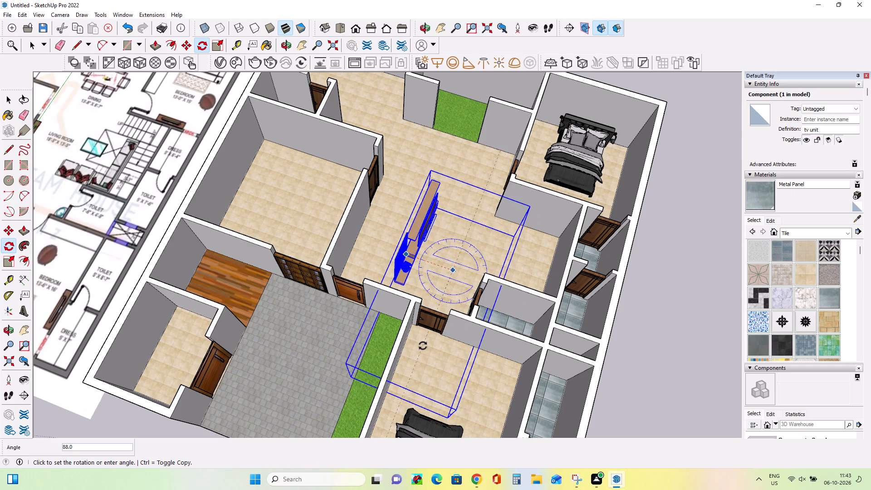
left_click(423, 346)
Move the TV unit about 6' 5" toward the wall shared by the living room and drawing room, beside the entrance door.
middle_click_drag(486, 347, 226, 317)
scroll(388, 304, "up", 3)
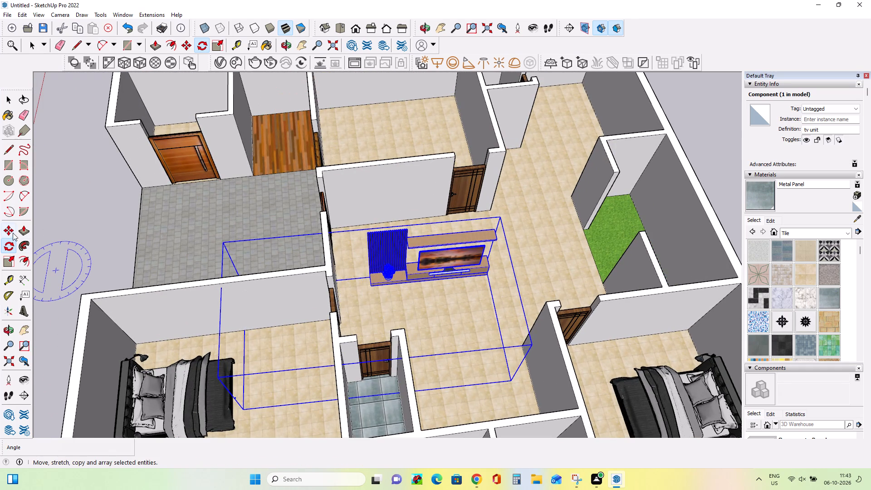
left_click(11, 231)
left_click(373, 291)
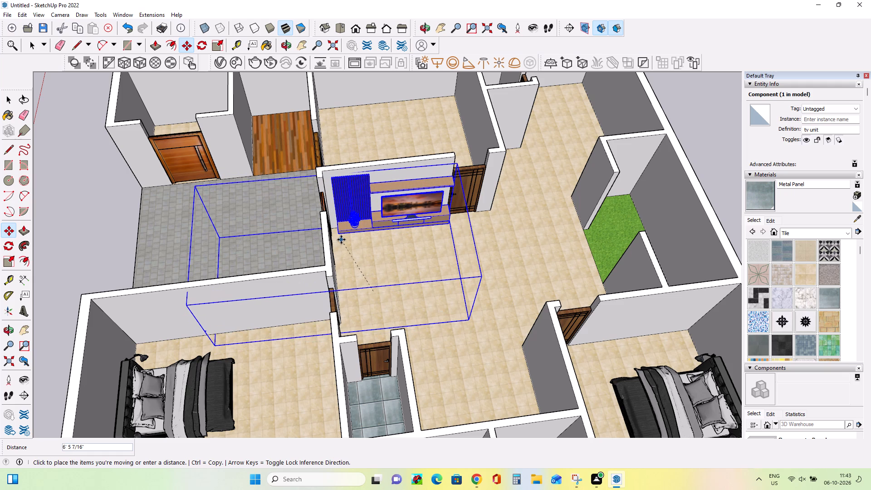
left_click(341, 240)
Shift the TV unit about 6 1/4" so its back sits against the living room wall, and deselect it.
middle_click_drag(432, 290, 348, 309)
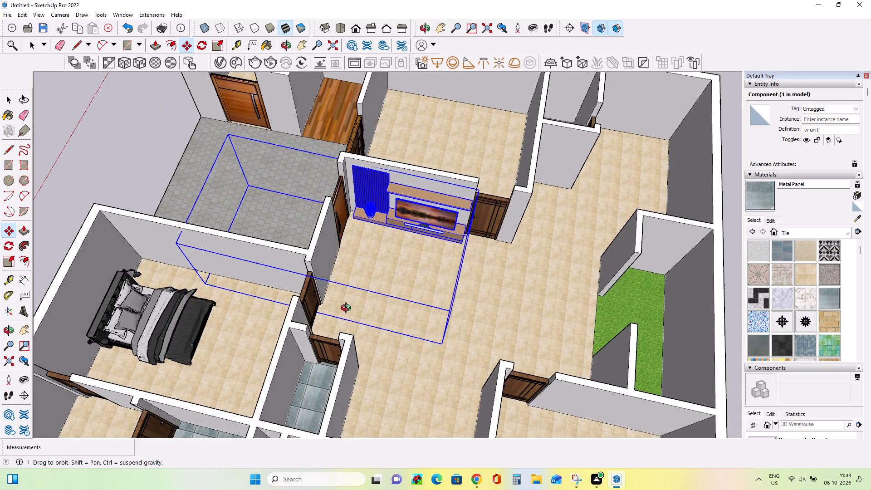
middle_click_drag(348, 309, 444, 304)
scroll(405, 253, "up", 4)
middle_click_drag(514, 280, 339, 247)
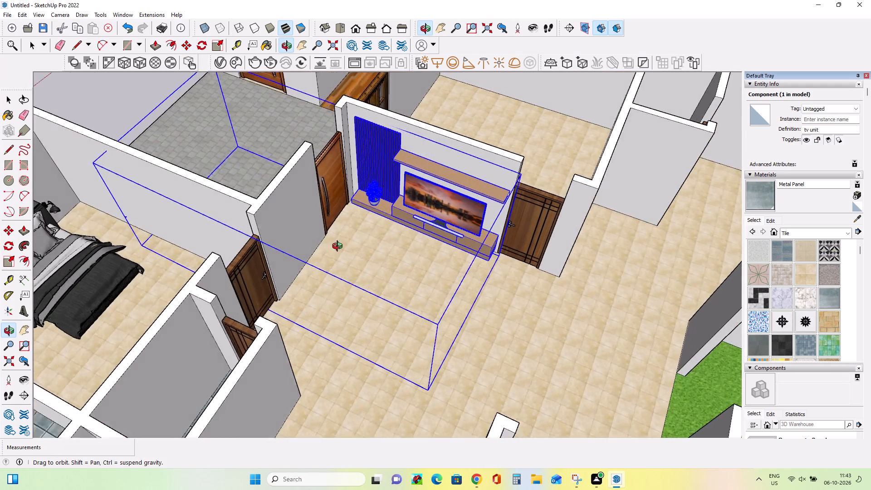
middle_click_drag(339, 247, 327, 244)
middle_click_drag(543, 299, 422, 279)
scroll(482, 317, "up", 3)
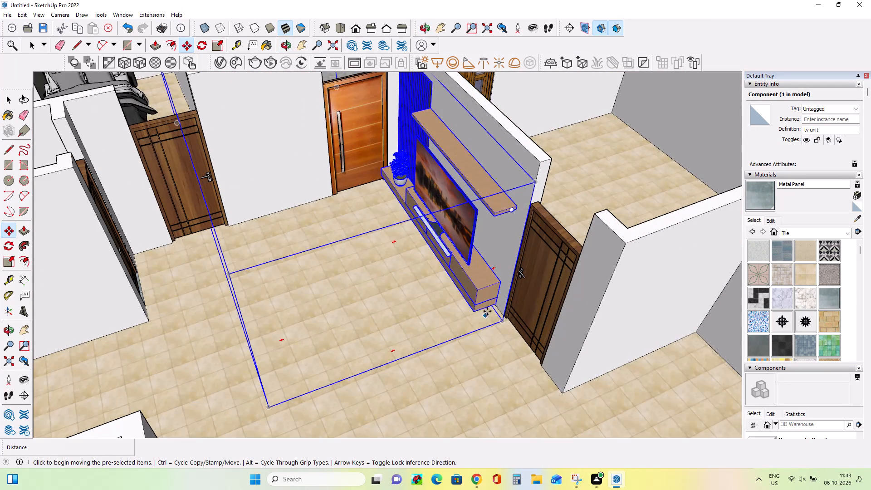
left_click(493, 307)
left_click(502, 305)
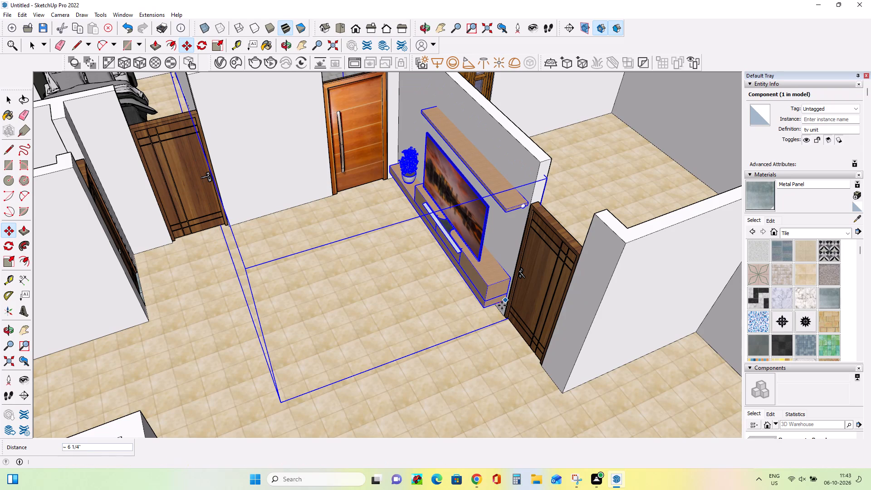
middle_click_drag(445, 332, 756, 285)
middle_click_drag(405, 324, 475, 436)
scroll(481, 361, "down", 12)
middle_click_drag(481, 360, 560, 359)
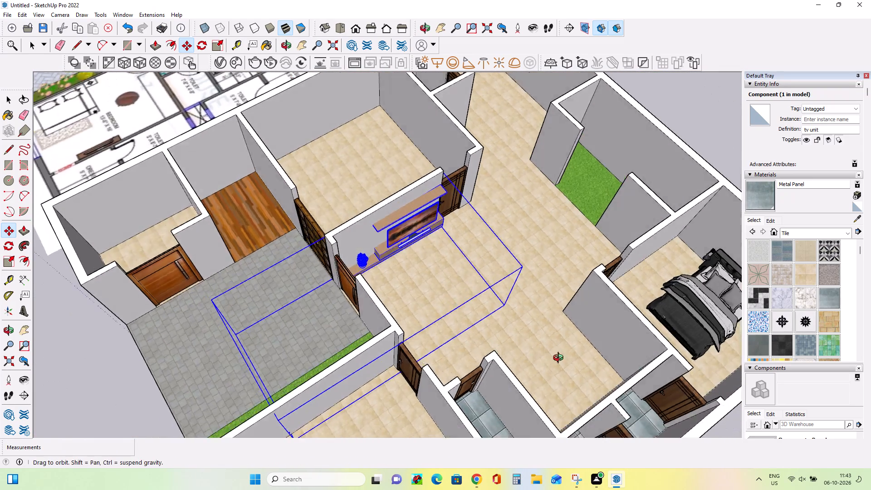
middle_click_drag(560, 359, 590, 348)
scroll(396, 334, "down", 8)
middle_click_drag(395, 357, 508, 419)
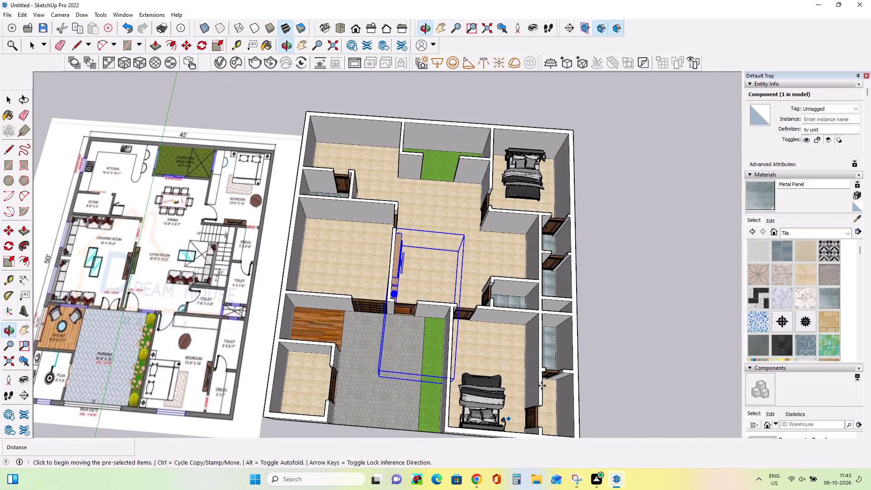
left_click(5, 103)
left_click(251, 95)
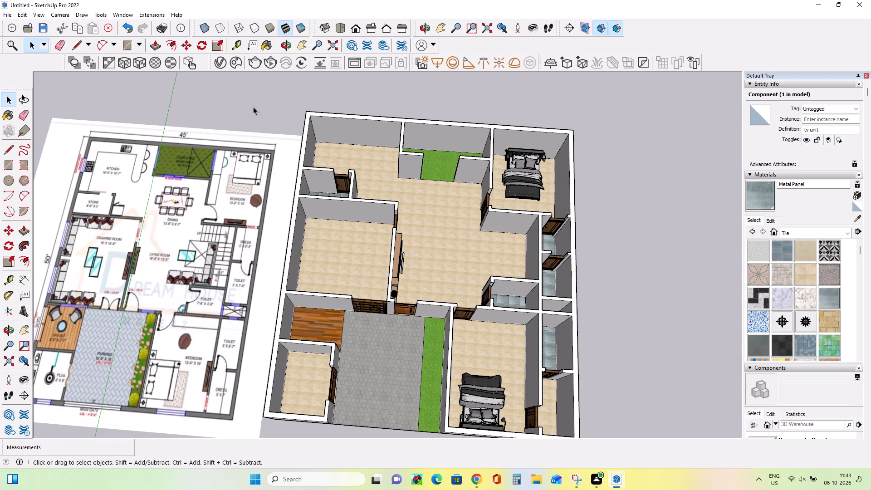
Examine the reference plan's living room, staircase and toilet area alongside the modelled floor.
middle_click_drag(303, 255, 428, 294)
scroll(421, 282, "down", 5)
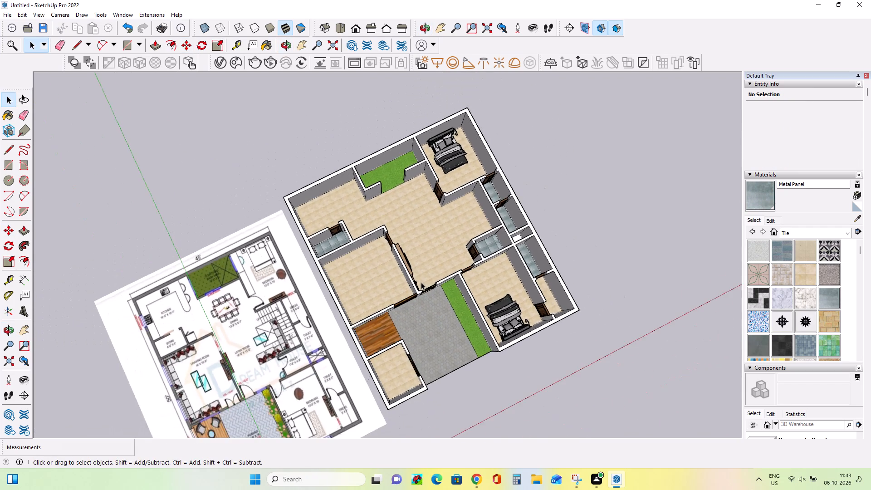
scroll(421, 282, "down", 1)
scroll(416, 372, "up", 7)
scroll(384, 361, "down", 4)
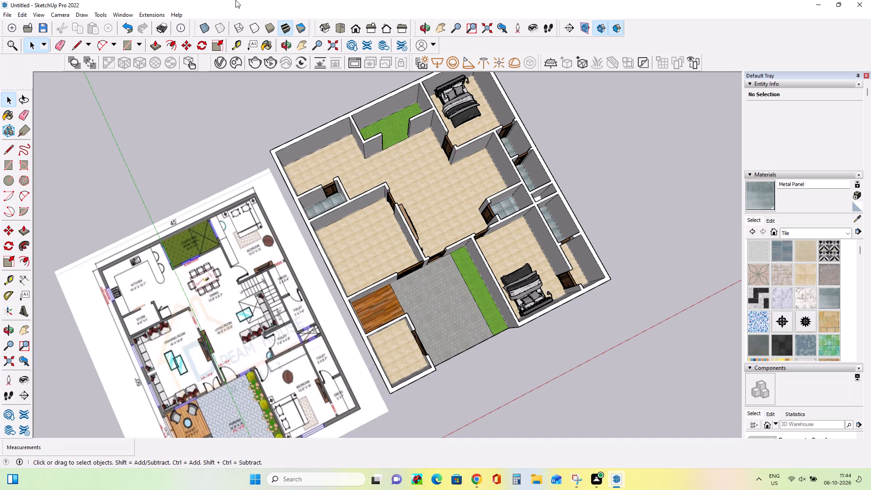
scroll(279, 331, "up", 17)
scroll(299, 316, "up", 4)
scroll(299, 316, "down", 4)
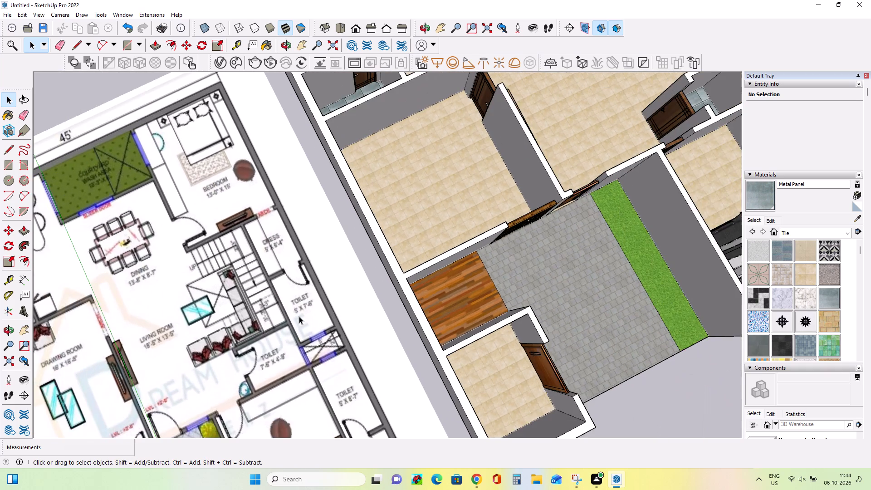
scroll(299, 316, "down", 8)
scroll(299, 316, "up", 4)
scroll(299, 316, "down", 12)
scroll(299, 316, "up", 5)
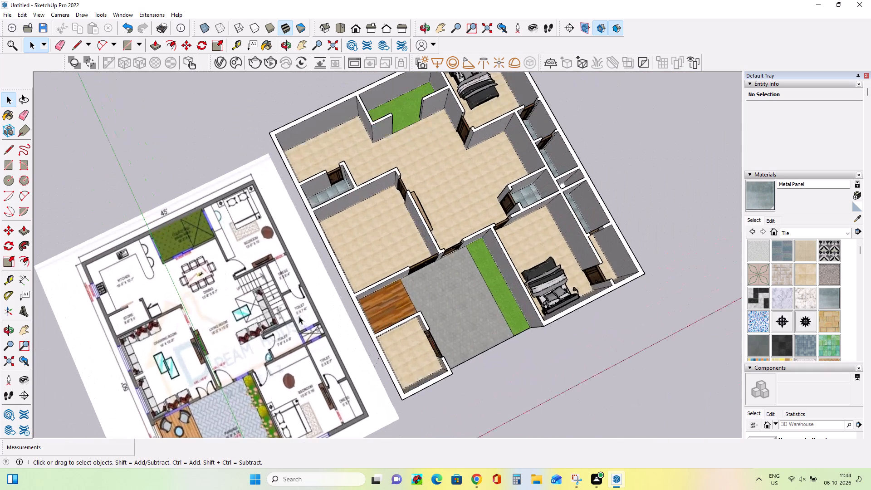
scroll(299, 316, "down", 2)
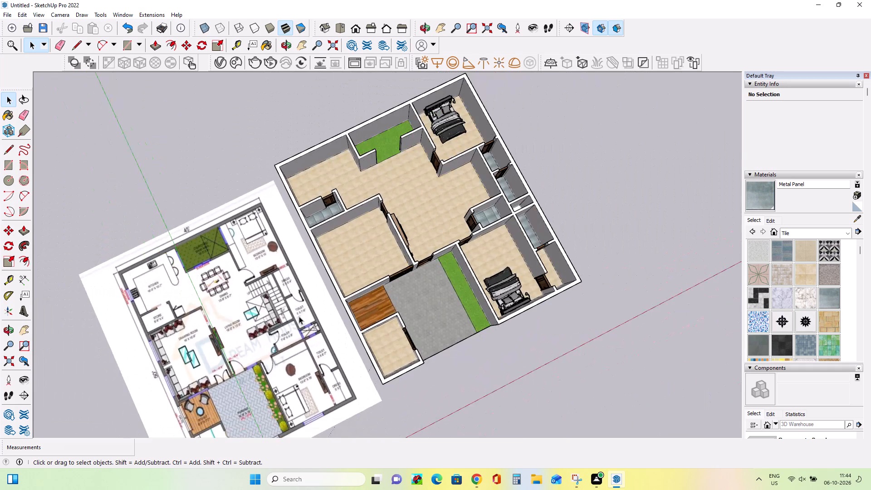
scroll(299, 316, "up", 10)
scroll(299, 316, "down", 13)
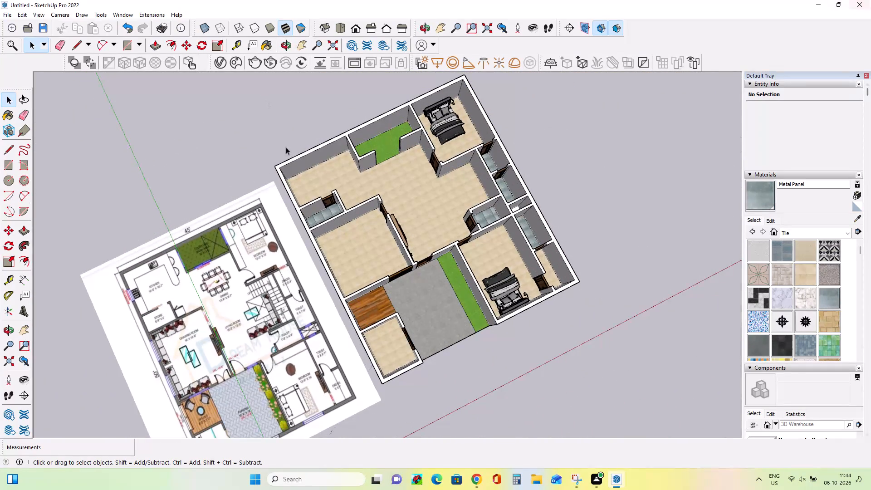
Examine the kitchen, courtyard and remaining unfurnished rooms of the model from several sides against the reference plan.
scroll(396, 127, "up", 16)
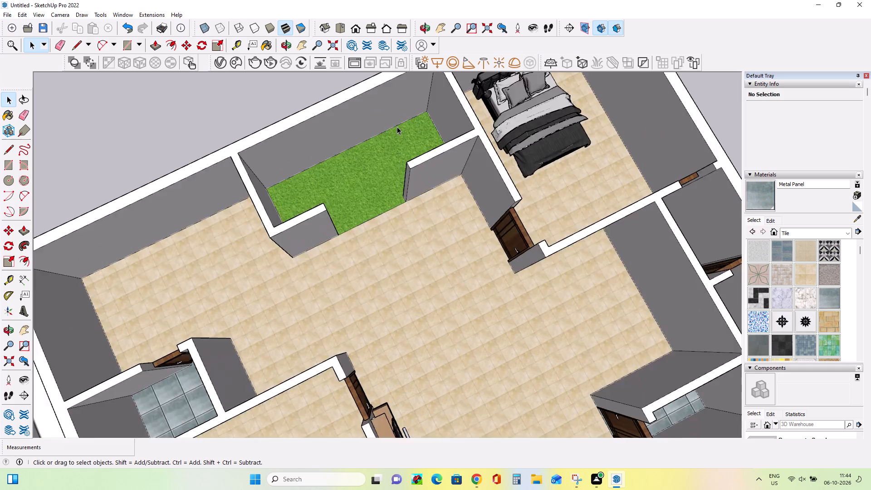
scroll(397, 127, "up", 6)
scroll(397, 127, "down", 18)
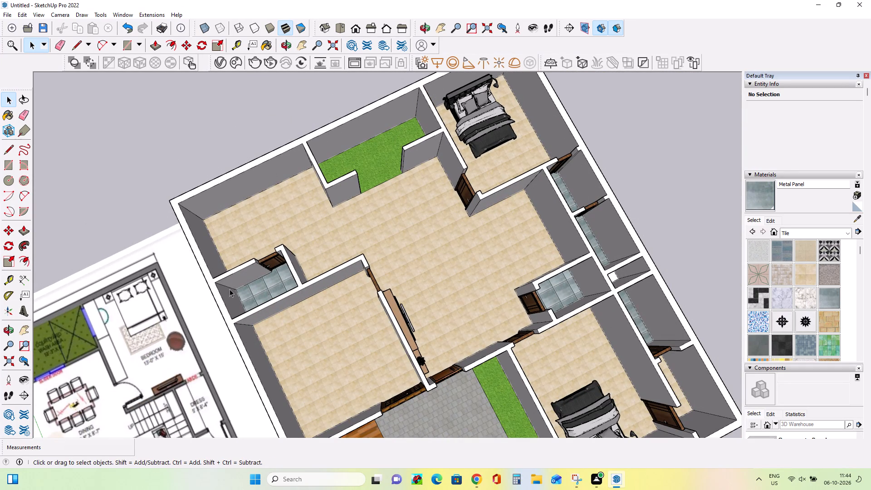
scroll(283, 293, "down", 20)
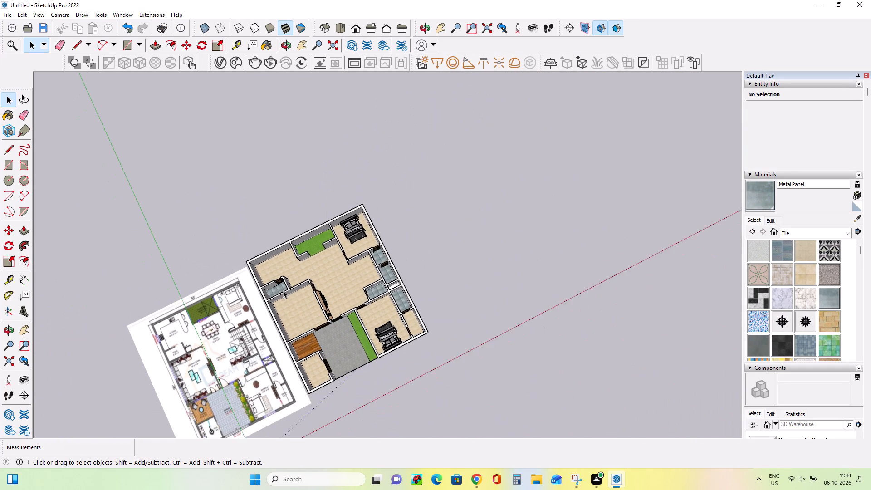
scroll(283, 290, "down", 2)
left_click(26, 328)
left_click_drag(256, 329, 270, 254)
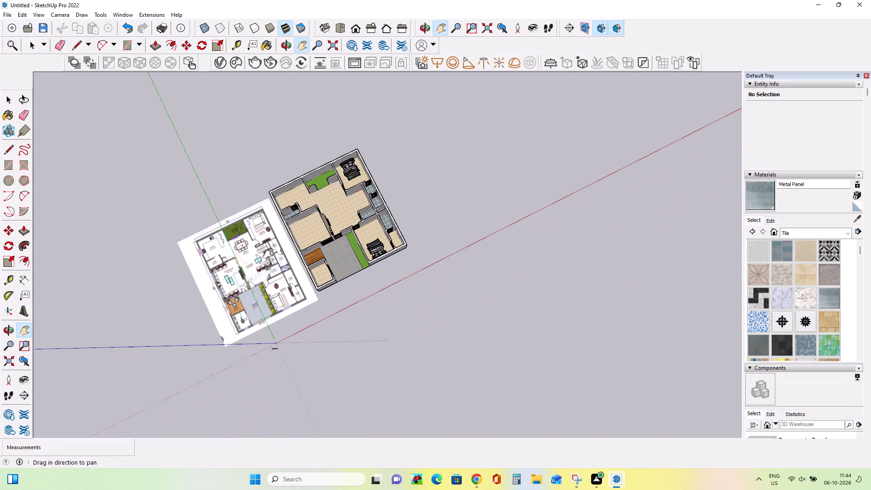
left_click_drag(270, 254, 271, 254)
scroll(285, 214, "up", 9)
middle_click_drag(393, 273, 357, 294)
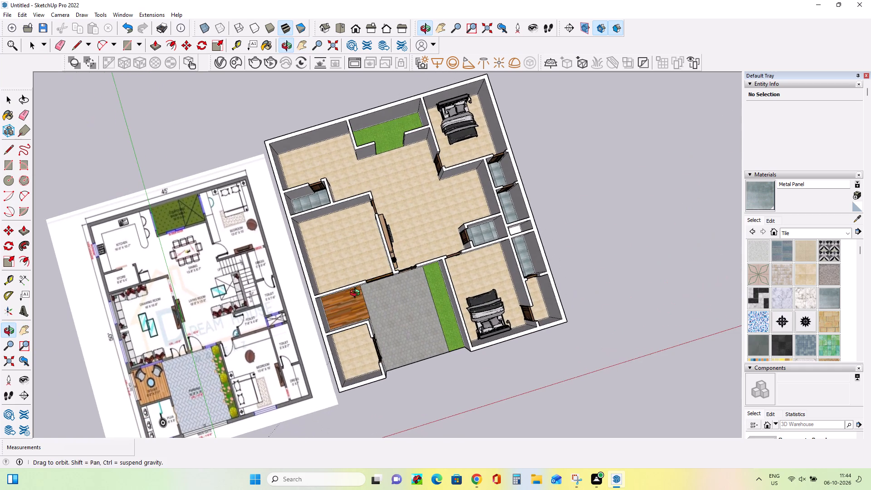
middle_click_drag(357, 294, 357, 295)
scroll(317, 302, "up", 3)
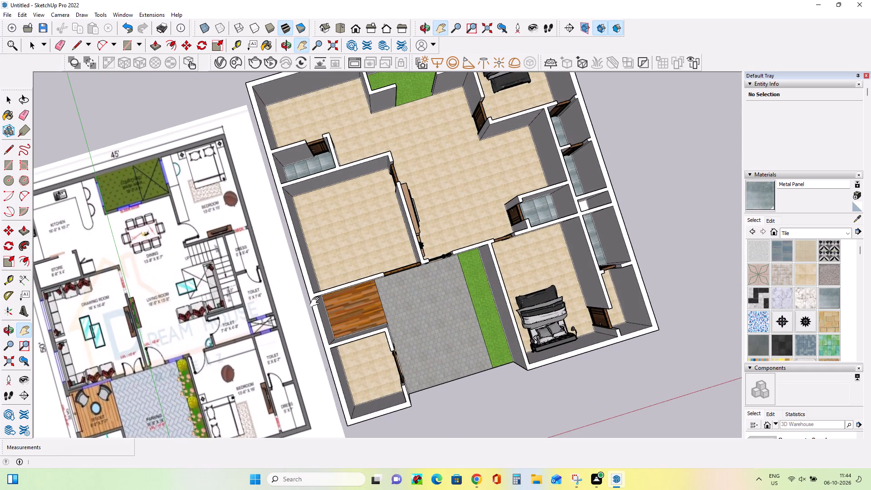
middle_click_drag(478, 241, 294, 209)
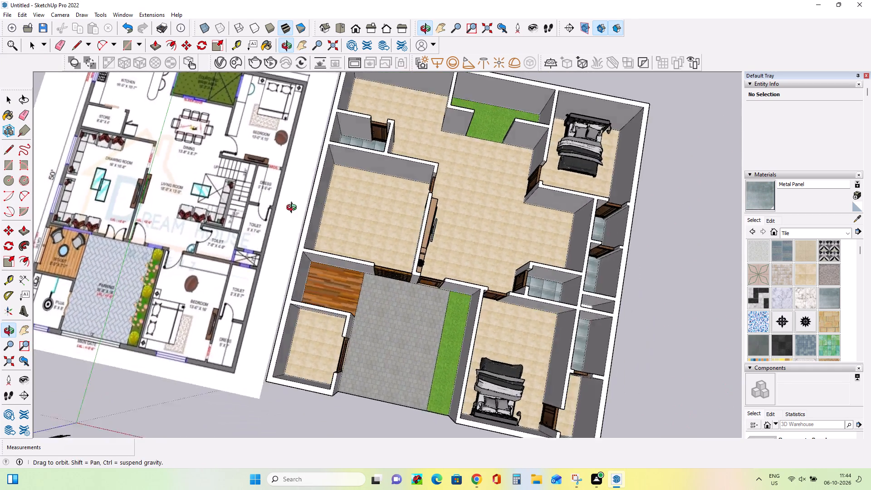
middle_click_drag(294, 209, 137, 218)
middle_click_drag(299, 307, 619, 275)
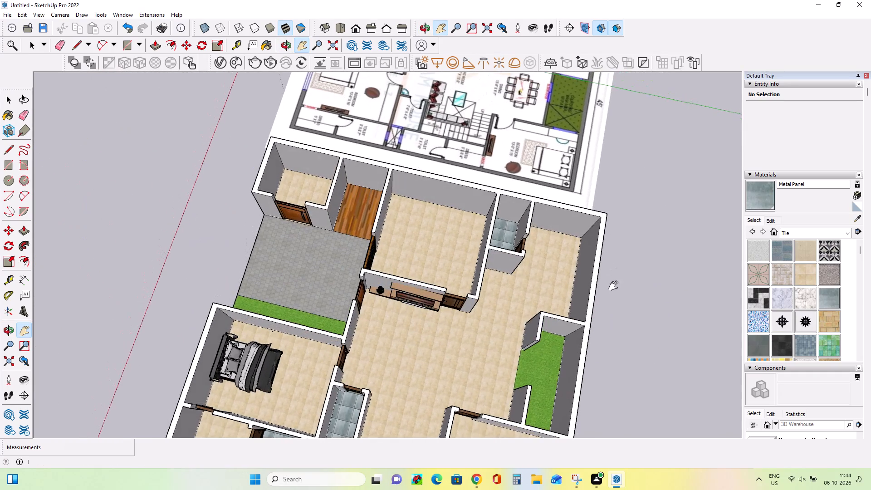
middle_click_drag(610, 314, 745, 274)
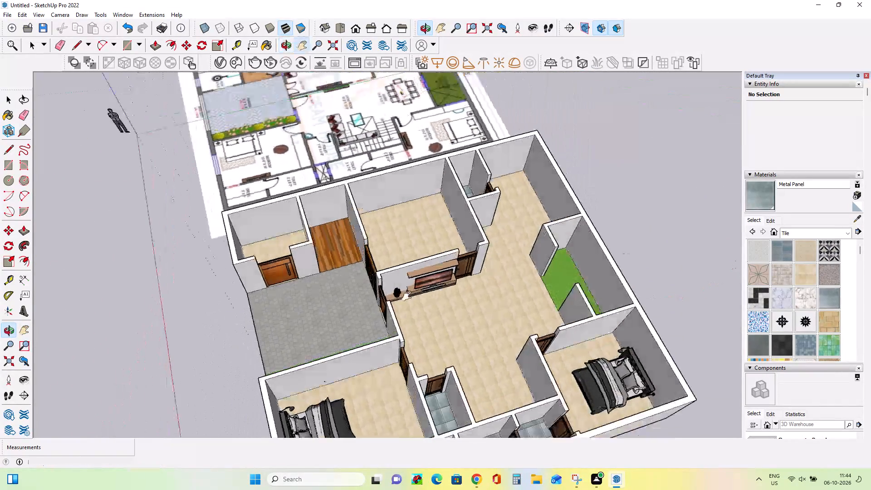
middle_click_drag(357, 338, 609, 301)
middle_click_drag(334, 332, 461, 343)
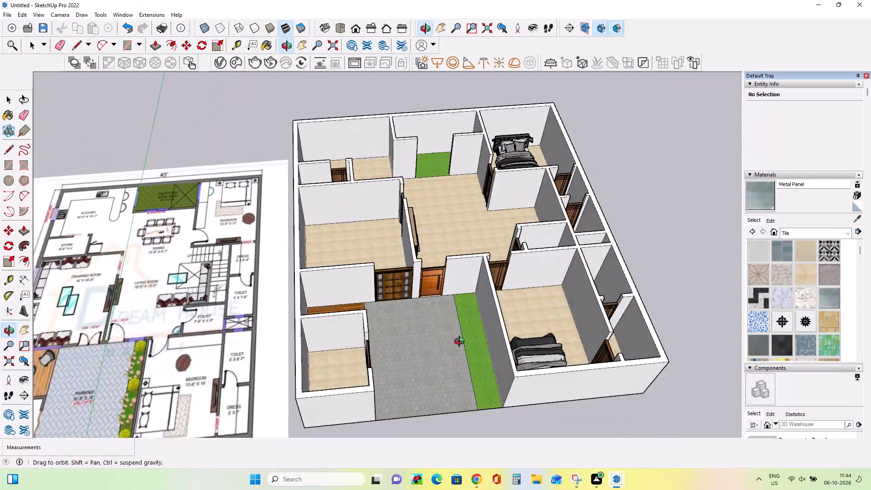
middle_click_drag(461, 343, 428, 363)
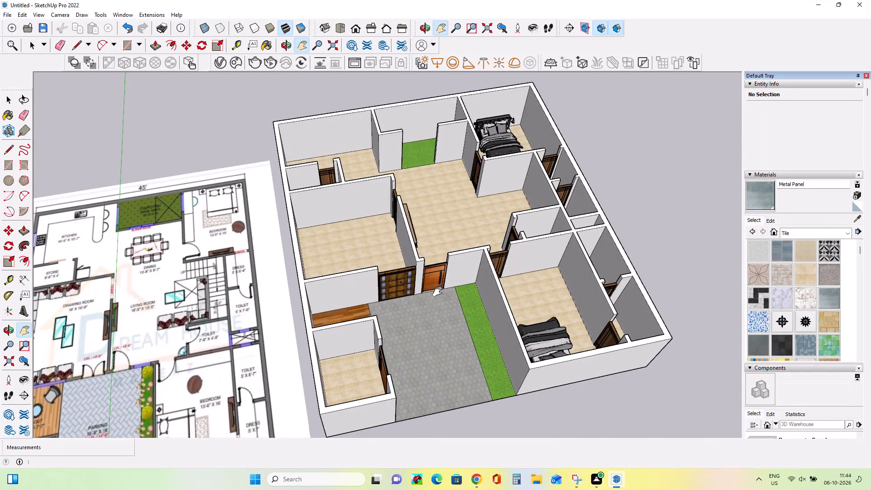
middle_click_drag(440, 296, 471, 307)
scroll(471, 306, "down", 5)
middle_click_drag(458, 322, 462, 347)
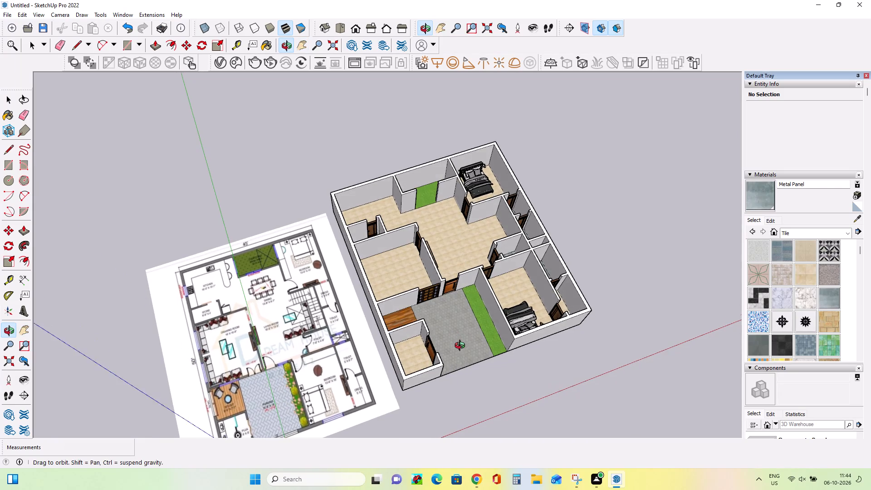
middle_click_drag(462, 347, 462, 348)
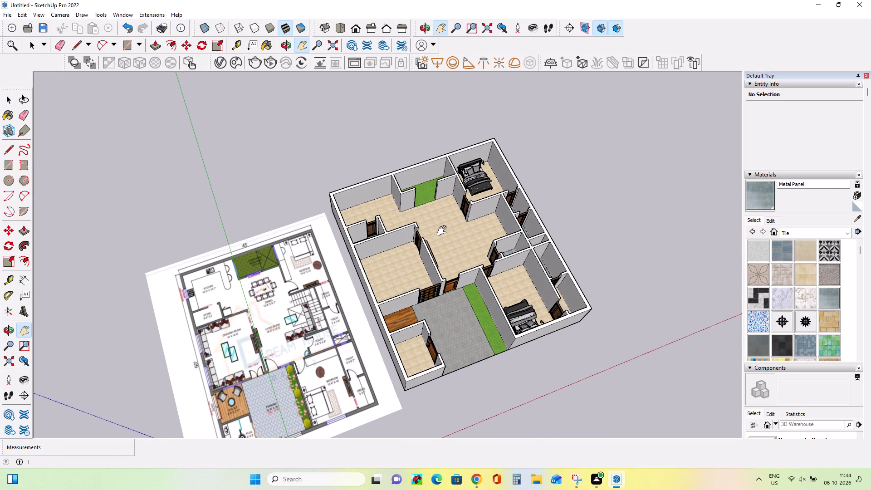
Import the "9058.+Free+Sketchup+Kitchen+Model" file from Downloads.
left_click(6, 16)
left_click(44, 169)
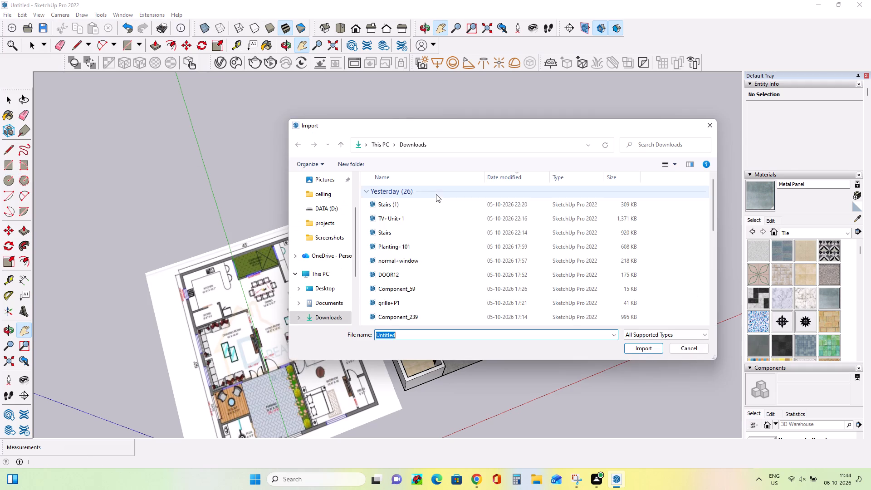
scroll(431, 292, "down", 6)
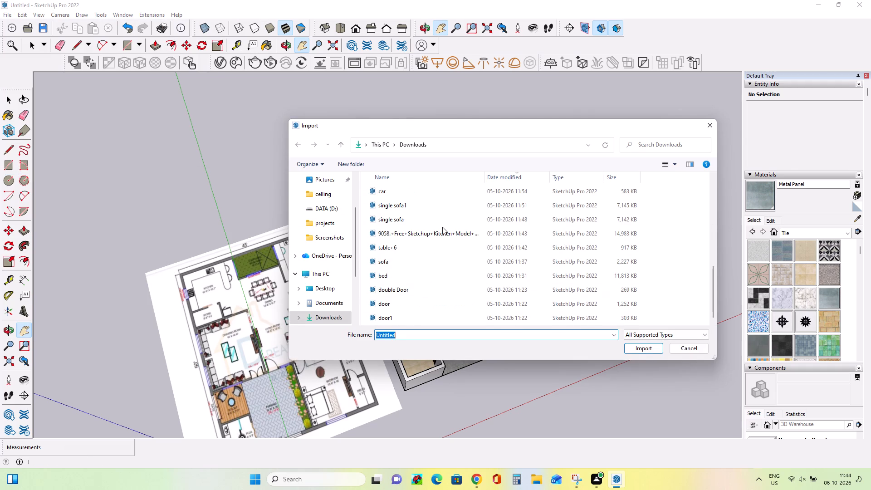
left_click(442, 236)
left_click(641, 348)
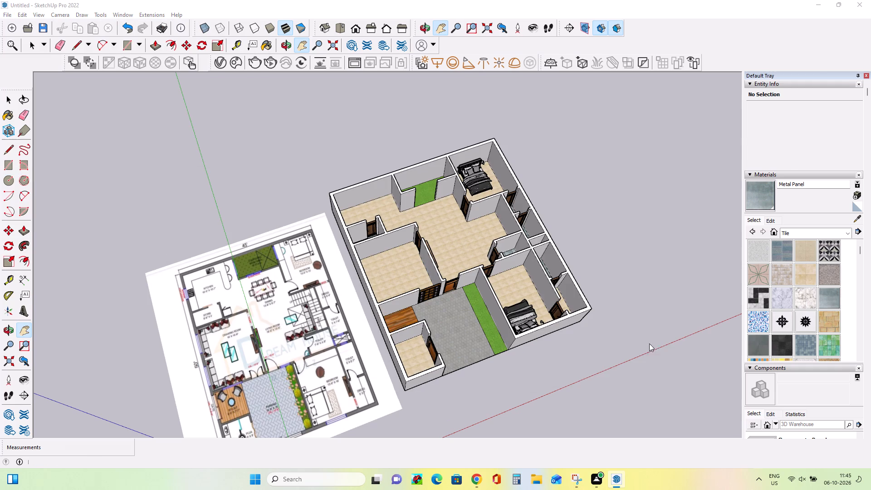
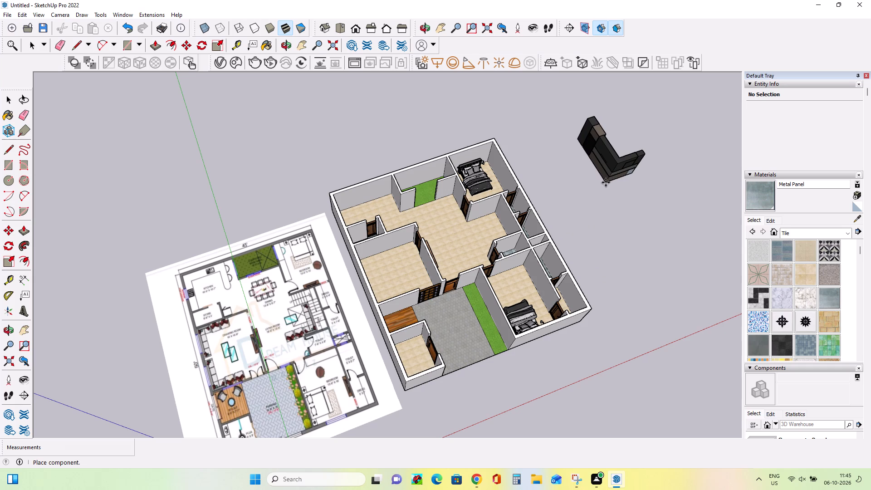
Place the L-shaped kitchen cabinet component (04 tu bep) on open ground outside the house, beyond the bedroom side.
left_click(606, 182)
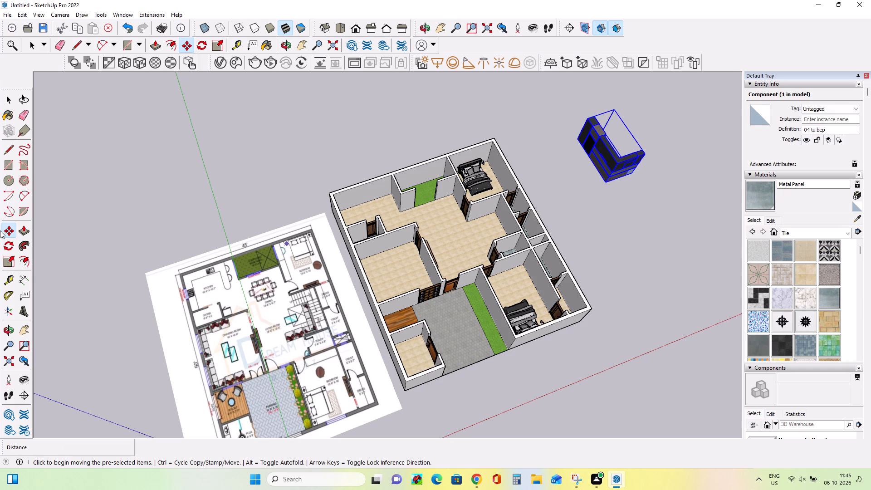
Rotate the kitchen cabinet component 180 degrees in the ground plane about a point beside it.
left_click(10, 245)
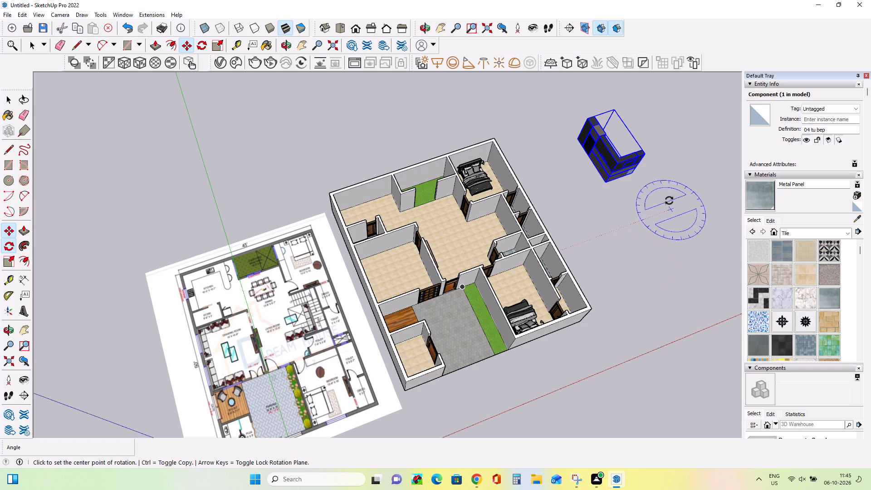
left_click(669, 201)
left_click(612, 224)
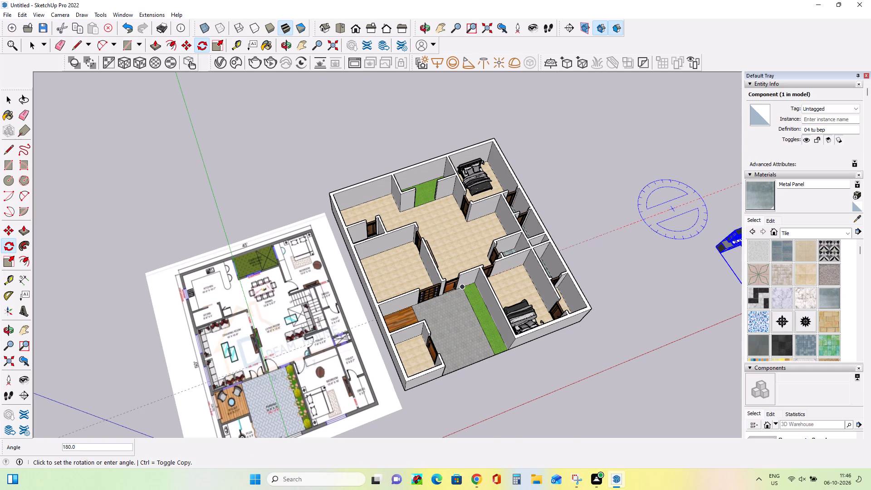
left_click(719, 196)
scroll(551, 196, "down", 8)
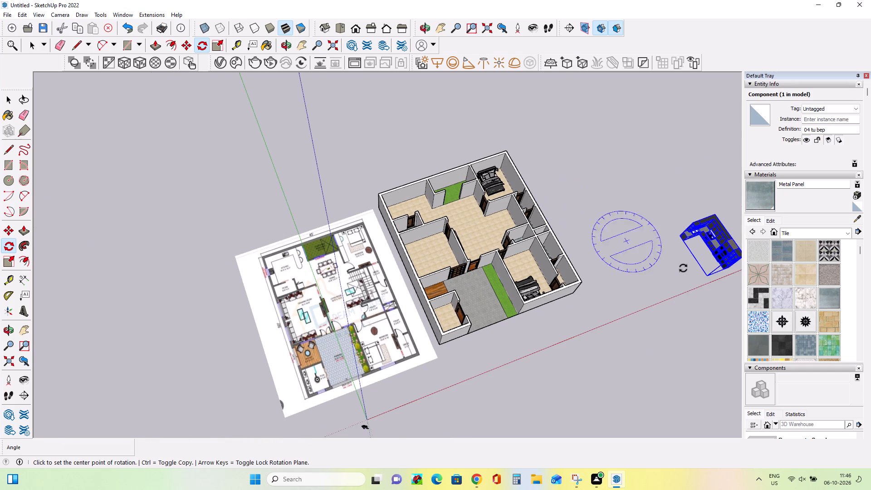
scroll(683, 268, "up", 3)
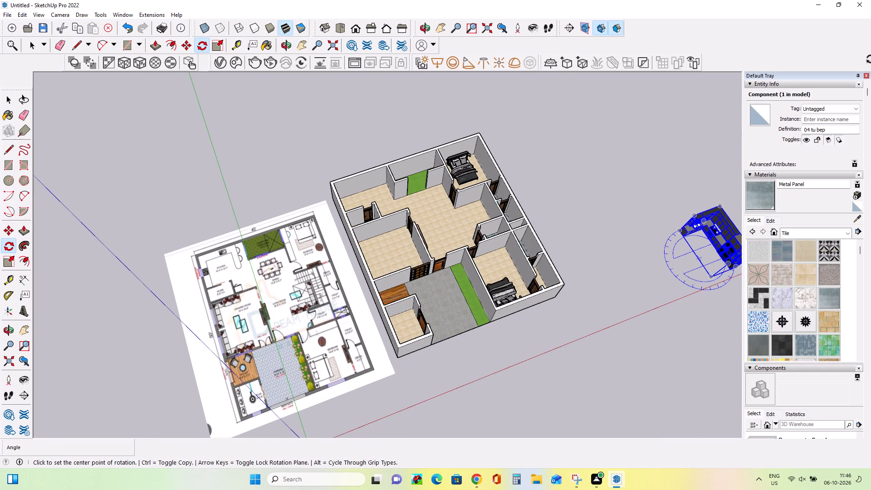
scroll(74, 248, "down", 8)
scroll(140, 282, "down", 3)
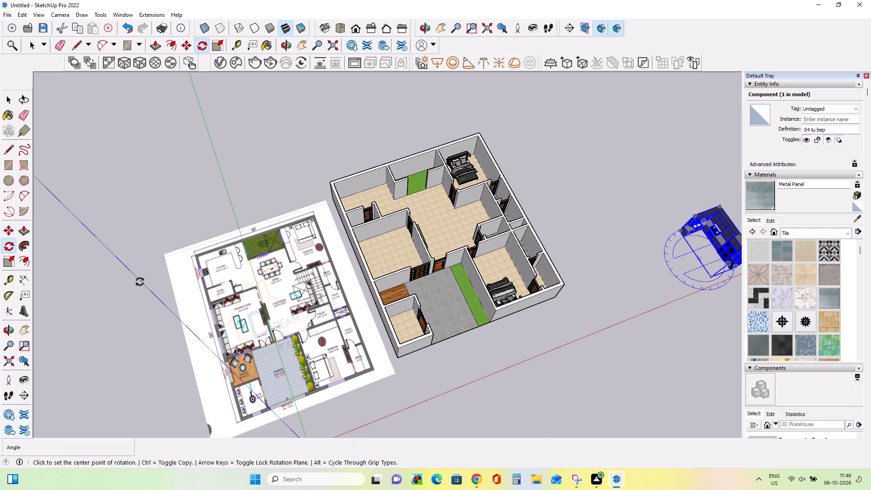
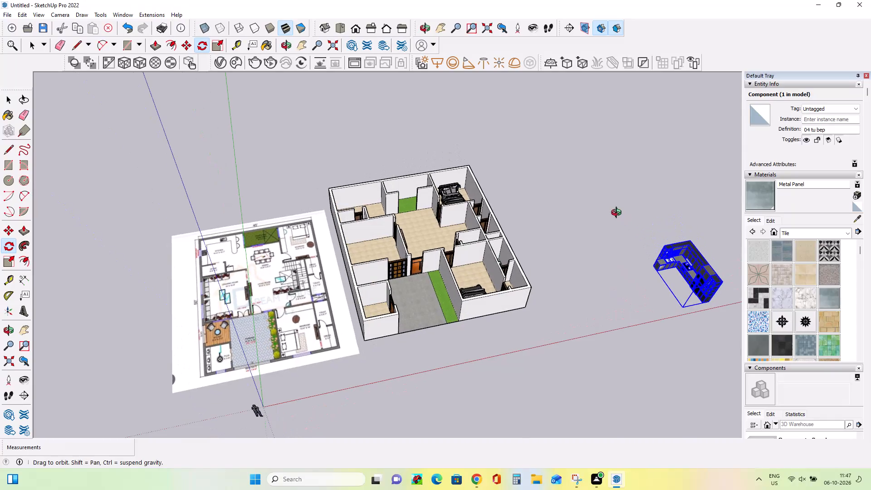
Scale the kitchen cabinet component down to about 0.72 along the green axis and about 0.62 along the blue axis.
scroll(552, 260, "down", 4)
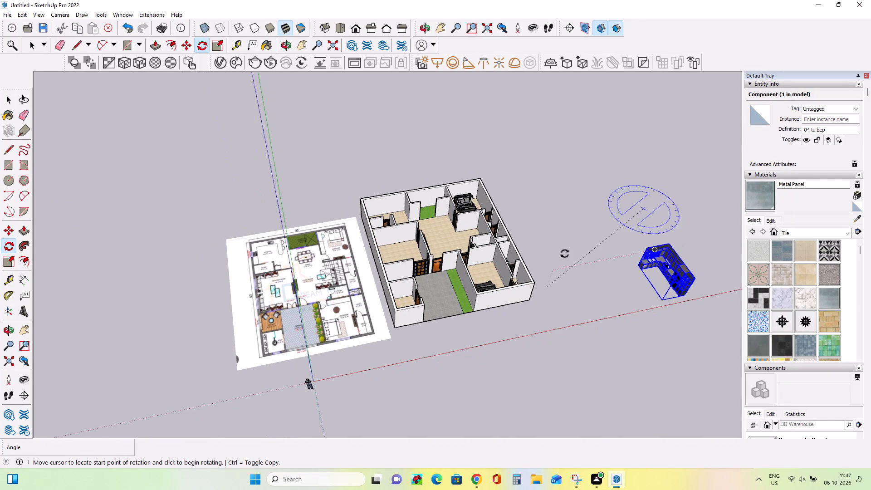
key("Escape")
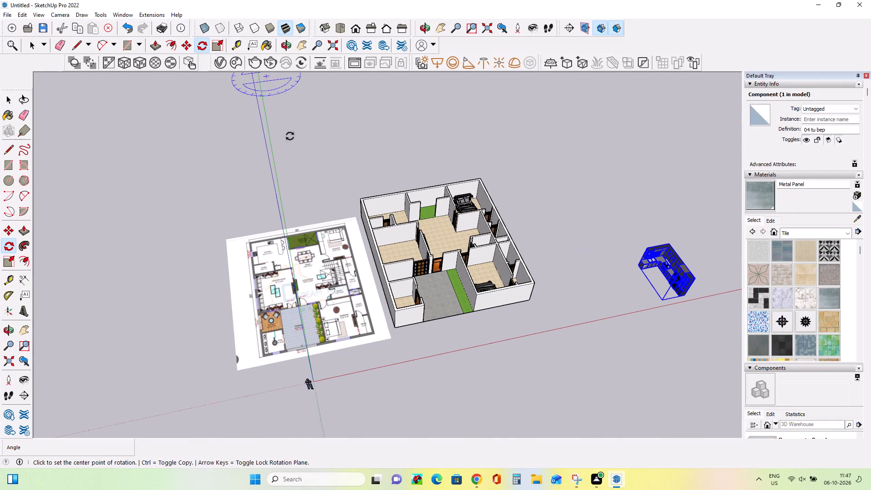
left_click(11, 261)
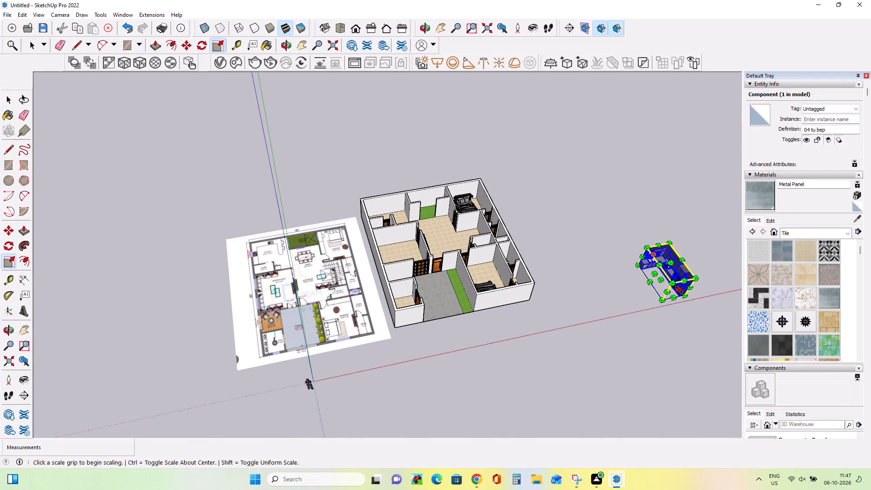
left_click(680, 290)
left_click(672, 279)
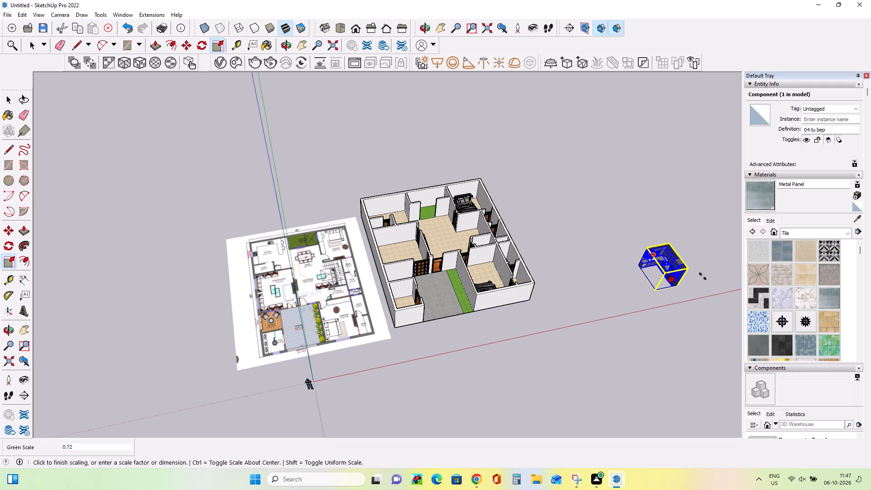
middle_click_drag(703, 265, 705, 328)
scroll(673, 260, "up", 8)
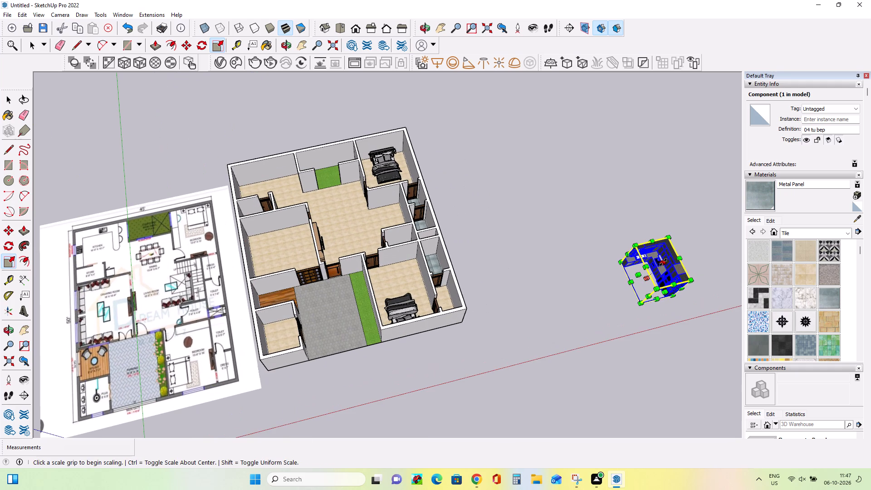
left_click(663, 263)
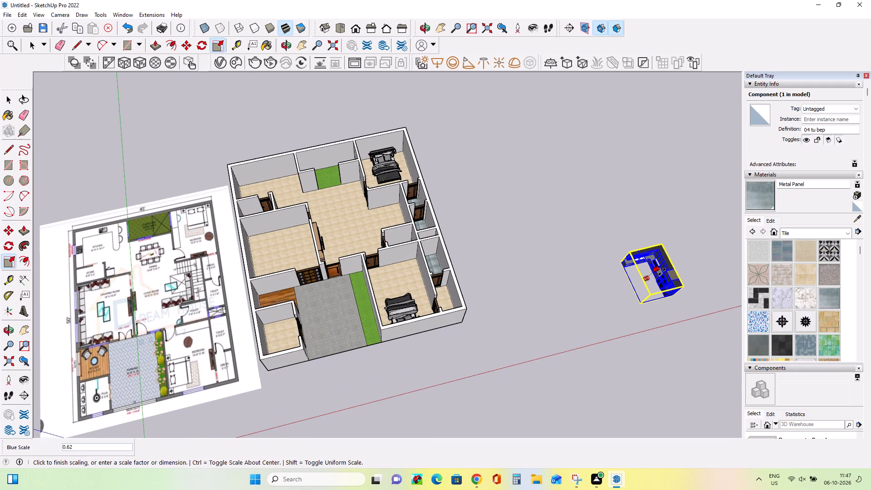
left_click(662, 272)
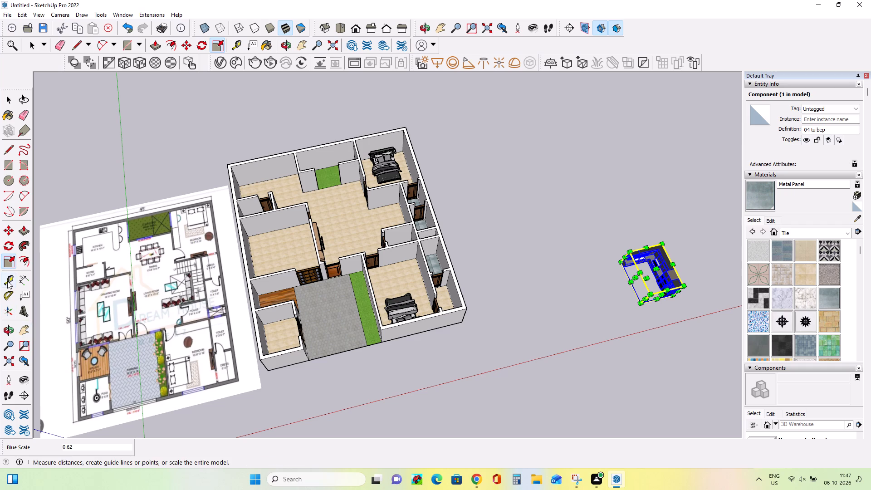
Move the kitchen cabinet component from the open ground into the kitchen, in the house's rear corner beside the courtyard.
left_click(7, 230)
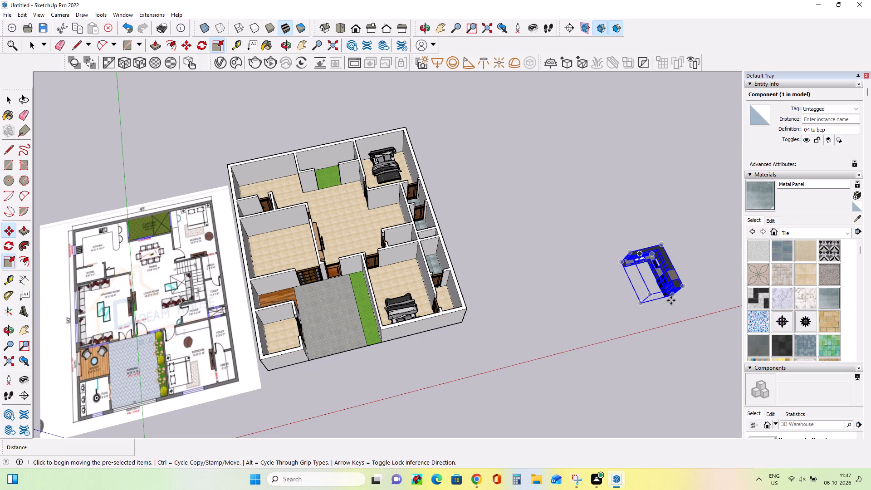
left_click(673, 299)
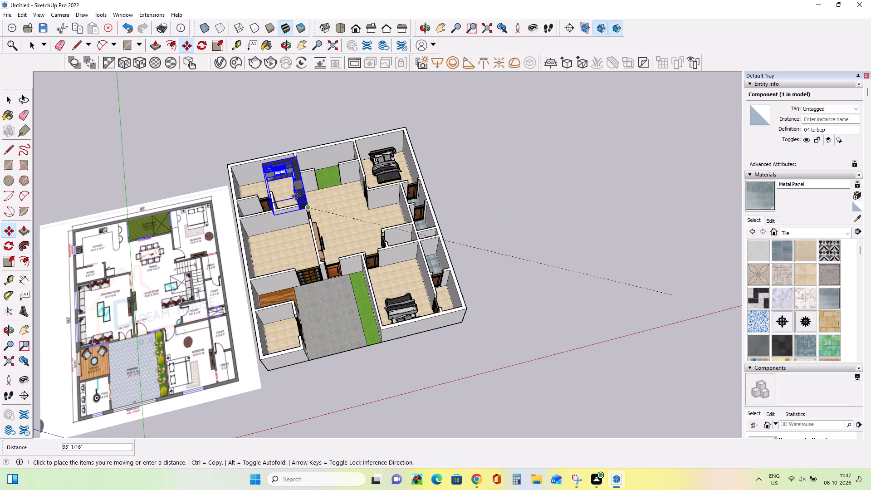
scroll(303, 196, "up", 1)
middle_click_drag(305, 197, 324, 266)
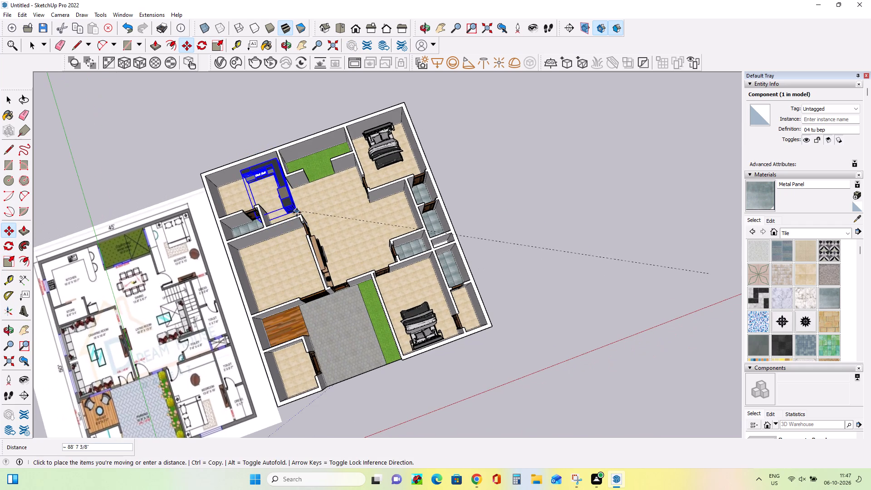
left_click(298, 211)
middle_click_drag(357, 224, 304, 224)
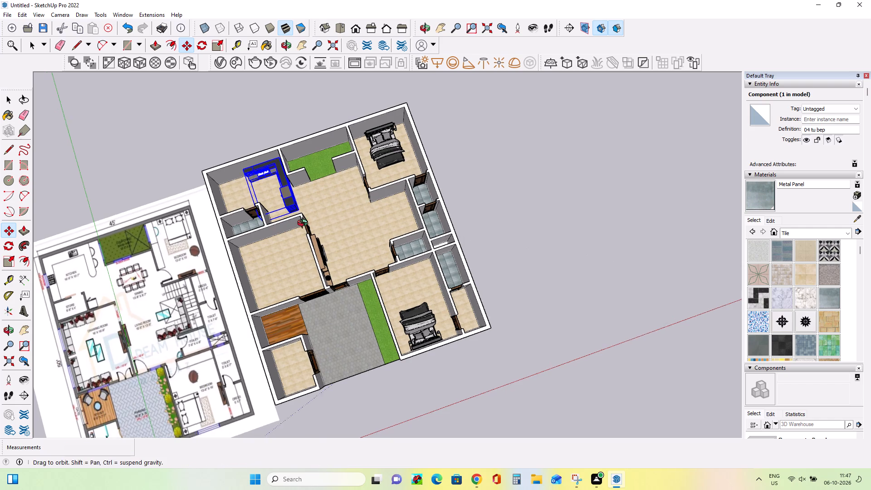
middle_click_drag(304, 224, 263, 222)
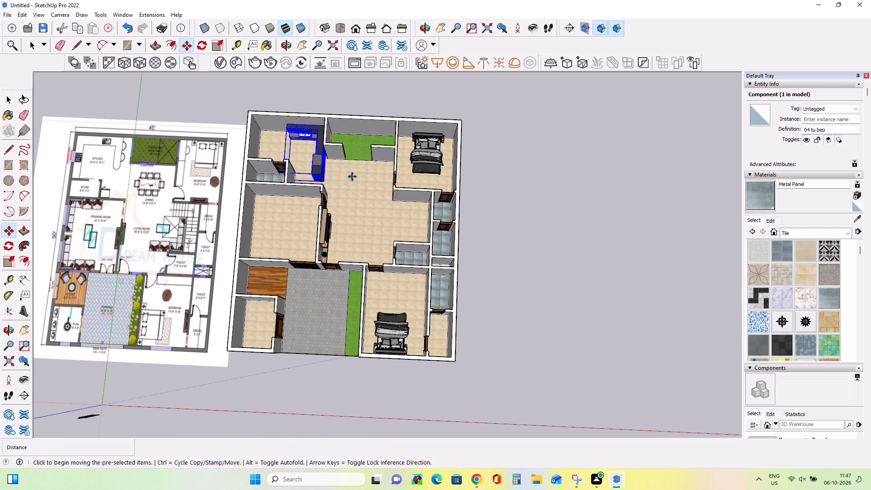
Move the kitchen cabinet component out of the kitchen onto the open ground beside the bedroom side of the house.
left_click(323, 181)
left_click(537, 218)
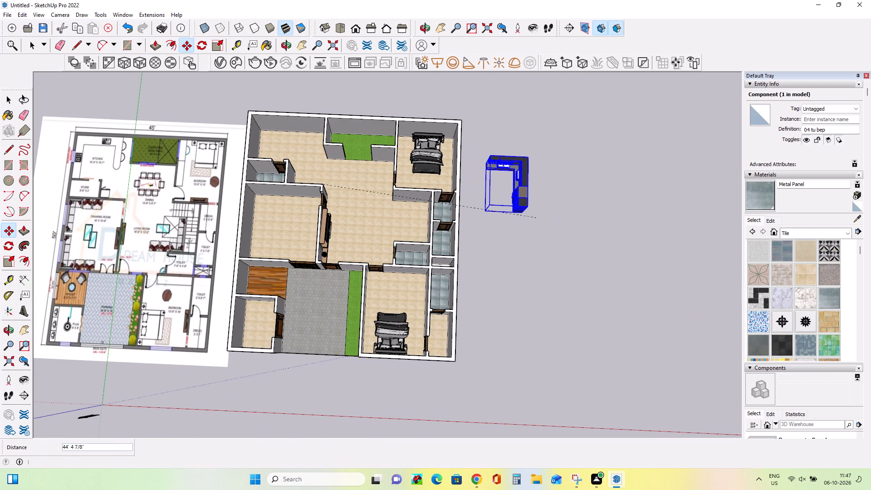
Rotate the kitchen cabinet component 90 degrees in the ground plane about a point beside it.
left_click(9, 242)
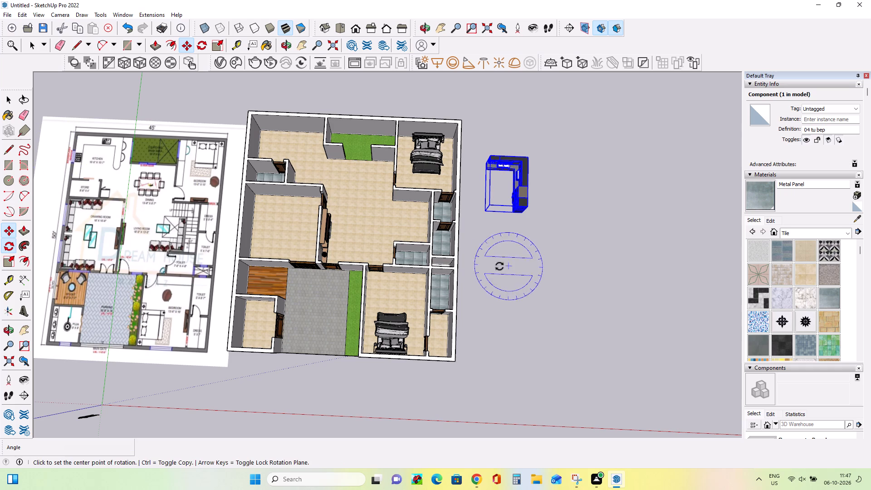
left_click(556, 245)
left_click(516, 245)
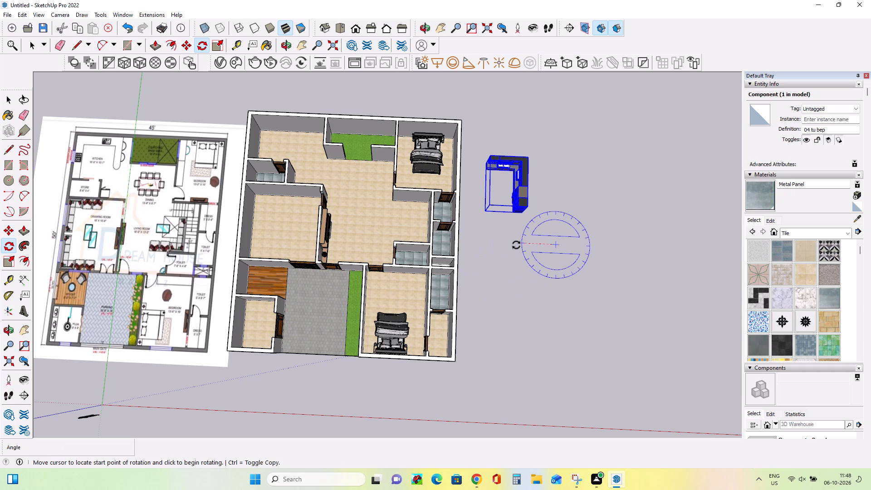
left_click(561, 292)
Move the rotated kitchen cabinet component into the kitchen, with its cabinet runs facing the house's outer walls.
middle_click_drag(545, 340, 528, 274)
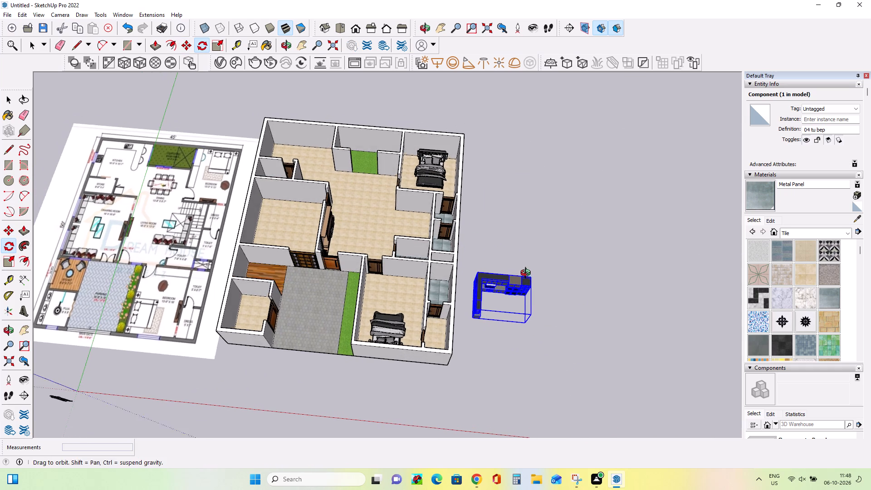
middle_click_drag(528, 274, 527, 272)
middle_click_drag(552, 279, 552, 289)
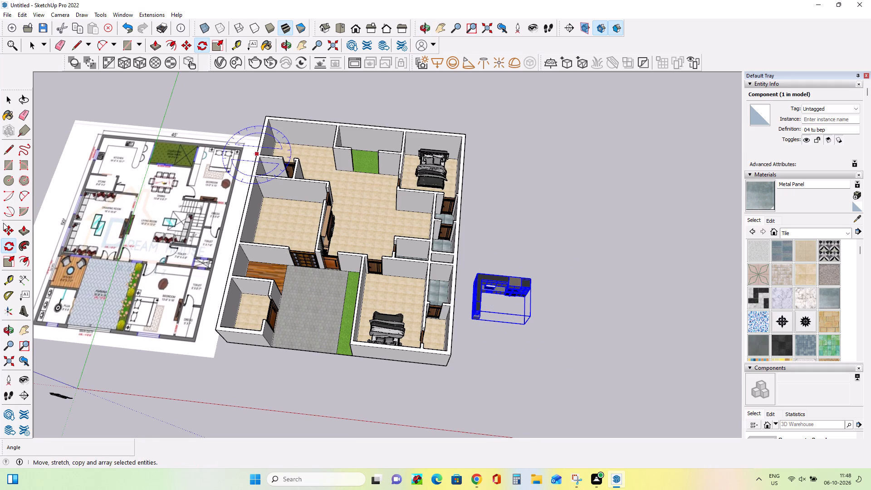
left_click(11, 231)
left_click(525, 326)
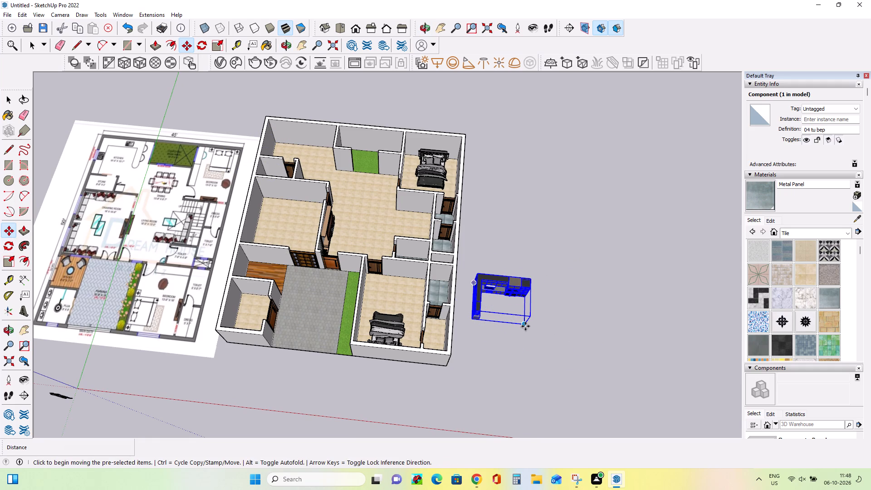
left_click(322, 177)
Shift the kitchen cabinet component about 1' 6" along the red axis, away from the courtyard and toward the outer side wall.
scroll(323, 167, "up", 7)
middle_click_drag(387, 230, 358, 253)
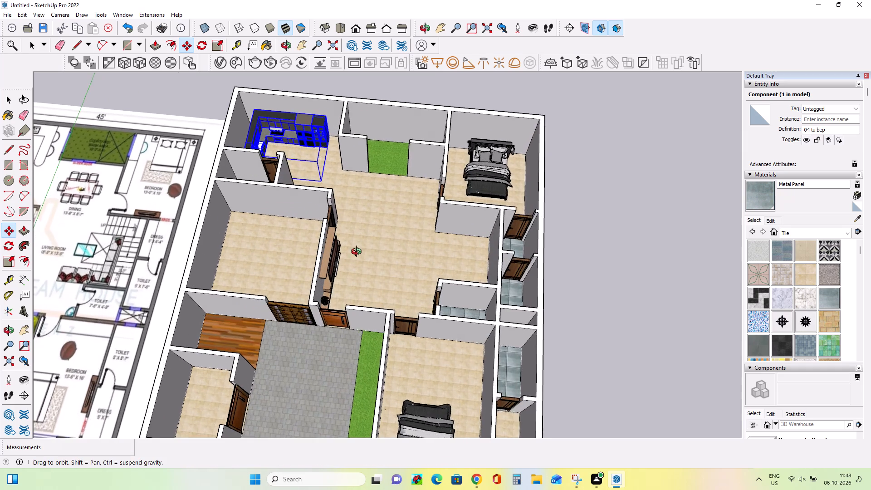
middle_click_drag(358, 253, 338, 278)
scroll(335, 138, "up", 3)
middle_click_drag(335, 139, 356, 233)
middle_click_drag(350, 176, 347, 103)
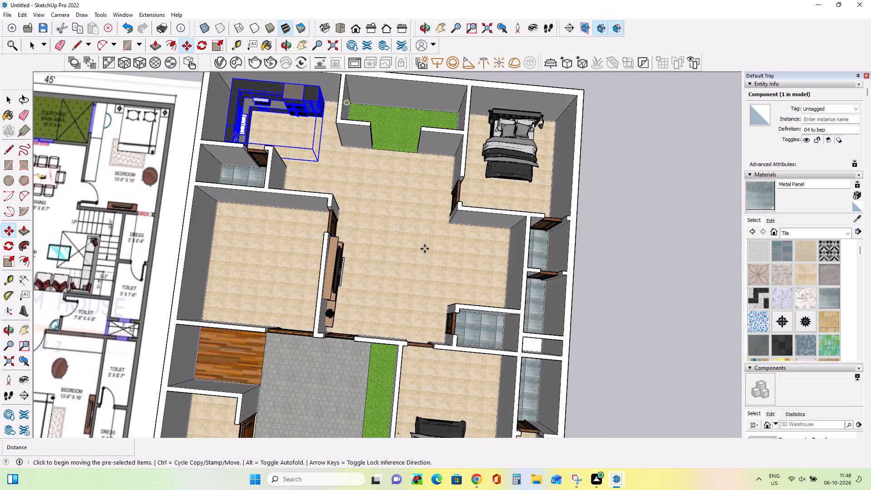
middle_click_drag(434, 257, 459, 201)
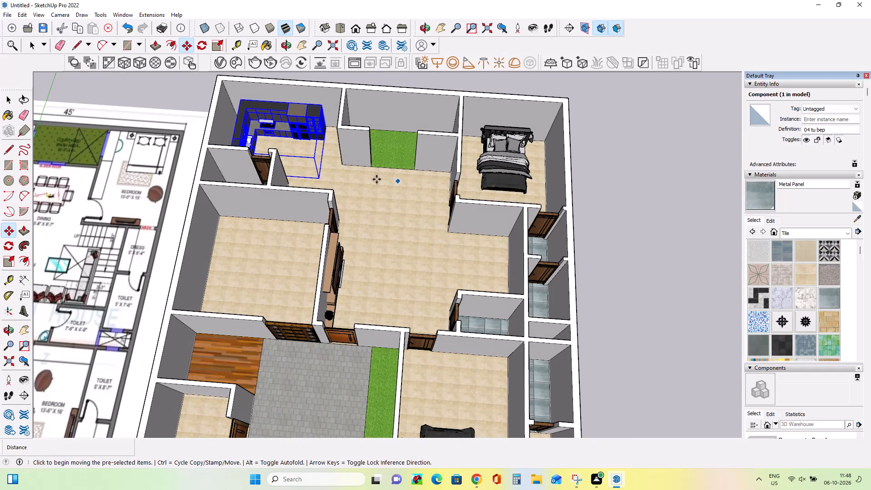
middle_click_drag(377, 183, 377, 195)
left_click(321, 174)
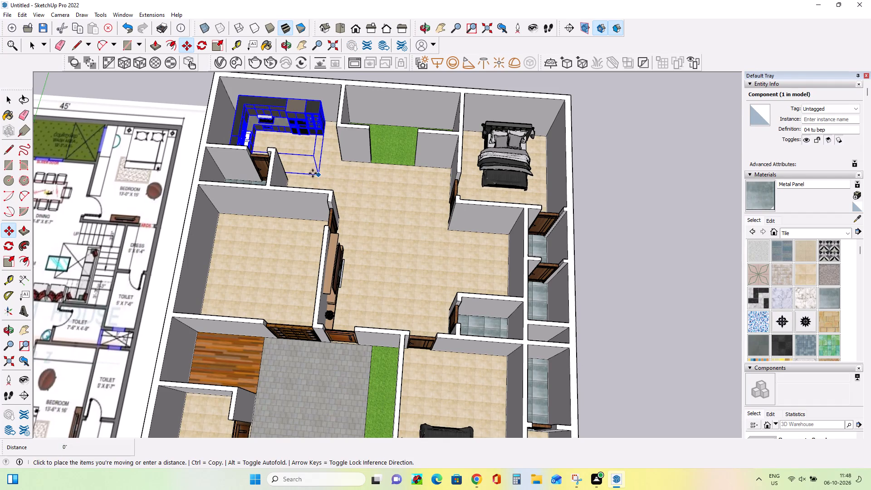
left_click(308, 174)
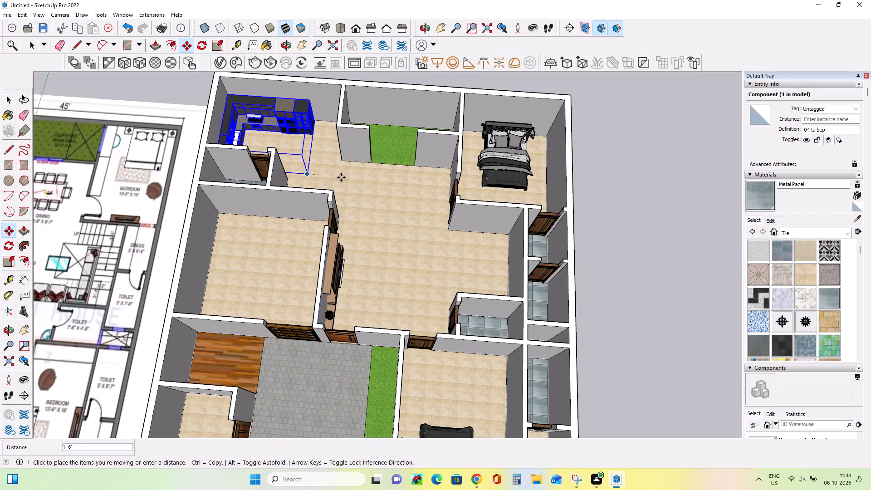
Stretch the kitchen cabinet component to about 1.14 along the red axis so it spans more of the kitchen's width.
middle_click_drag(367, 178, 293, 205)
scroll(346, 137, "up", 4)
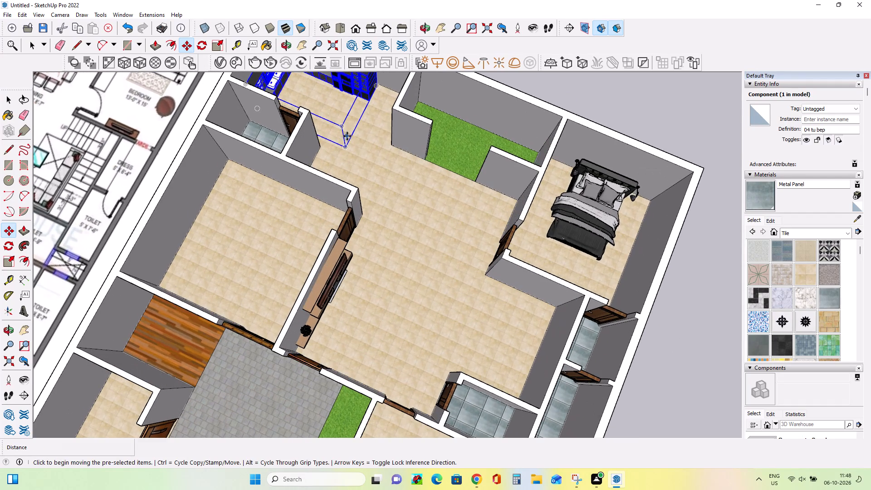
middle_click_drag(347, 136, 282, 52)
middle_click_drag(427, 248, 278, 200)
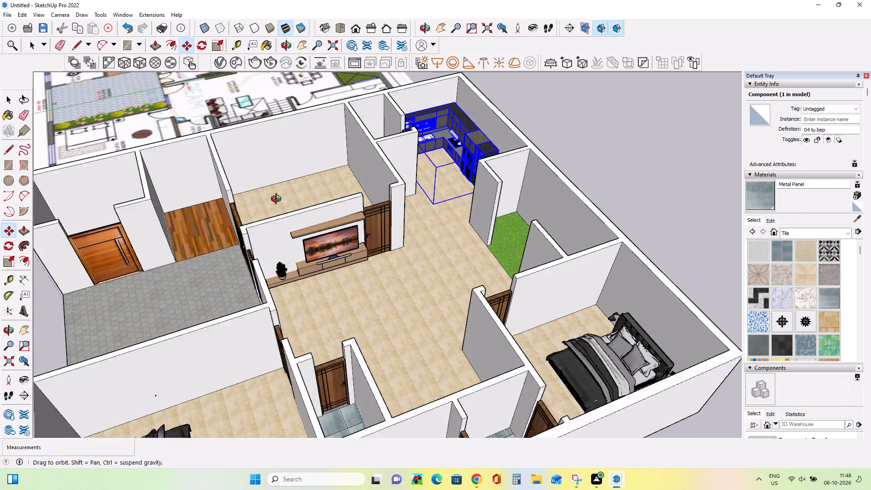
middle_click_drag(278, 200, 226, 198)
middle_click_drag(559, 240, 415, 253)
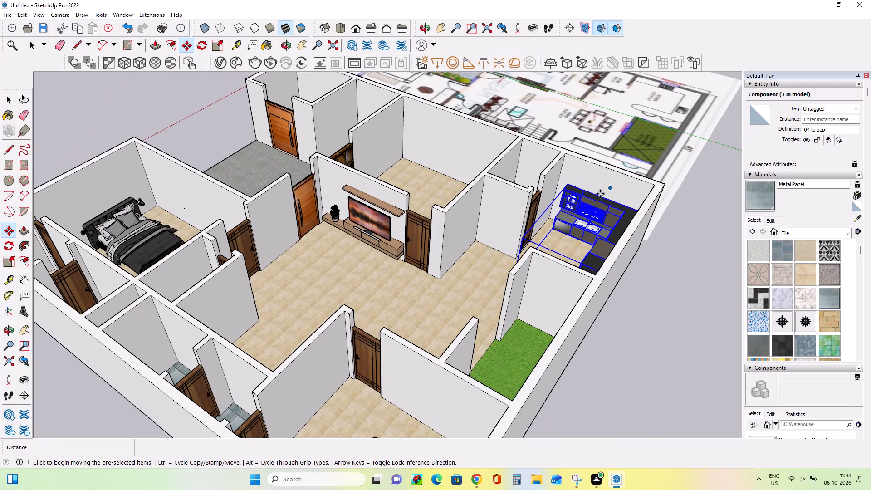
scroll(597, 196, "up", 4)
middle_click_drag(550, 227, 587, 290)
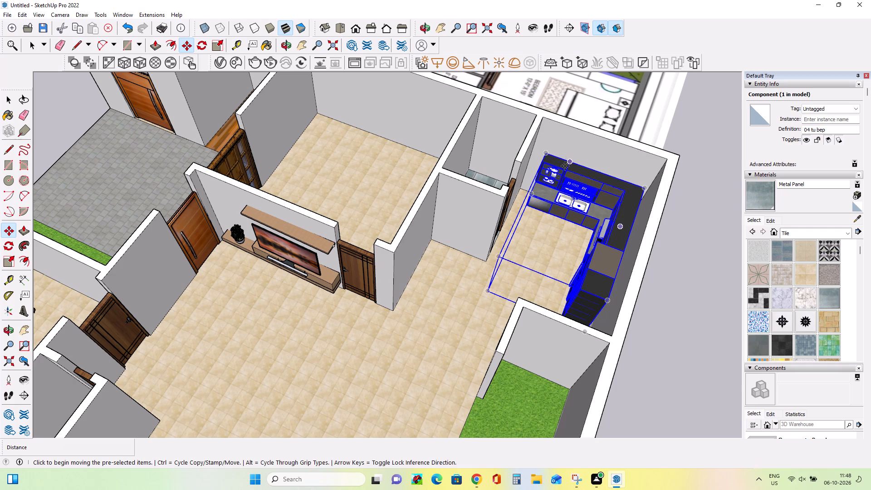
left_click(8, 260)
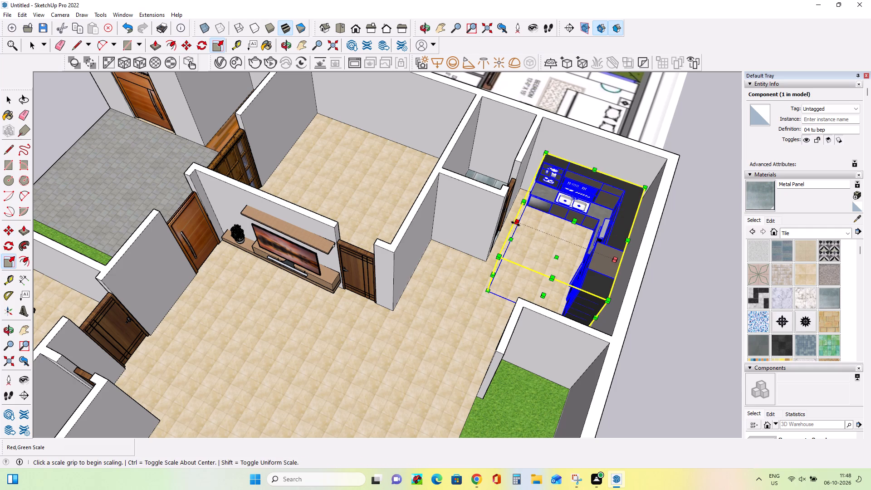
left_click(516, 224)
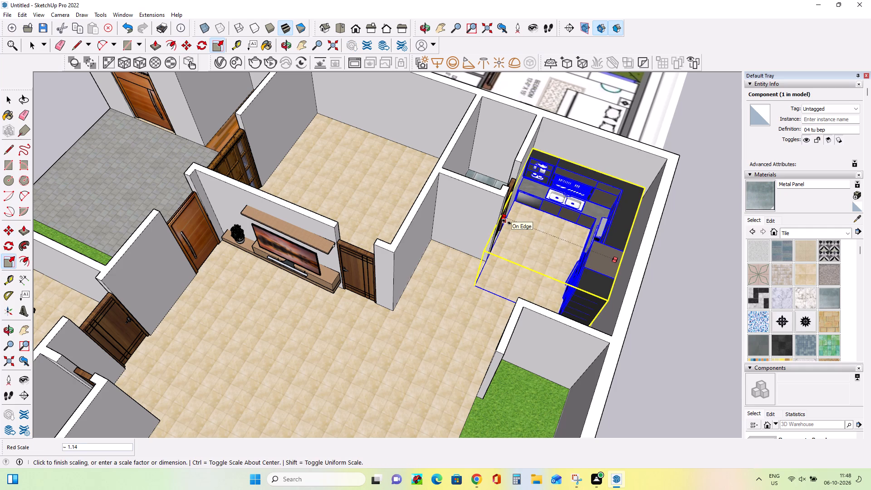
left_click(507, 222)
Stretch the kitchen cabinet component along the green axis from its open end, extending its footprint toward the living area.
middle_click_drag(545, 259, 722, 287)
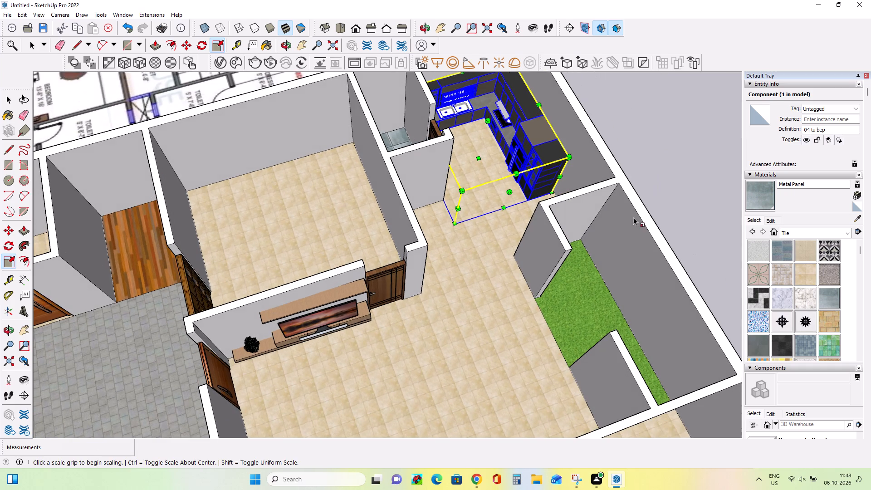
left_click(511, 194)
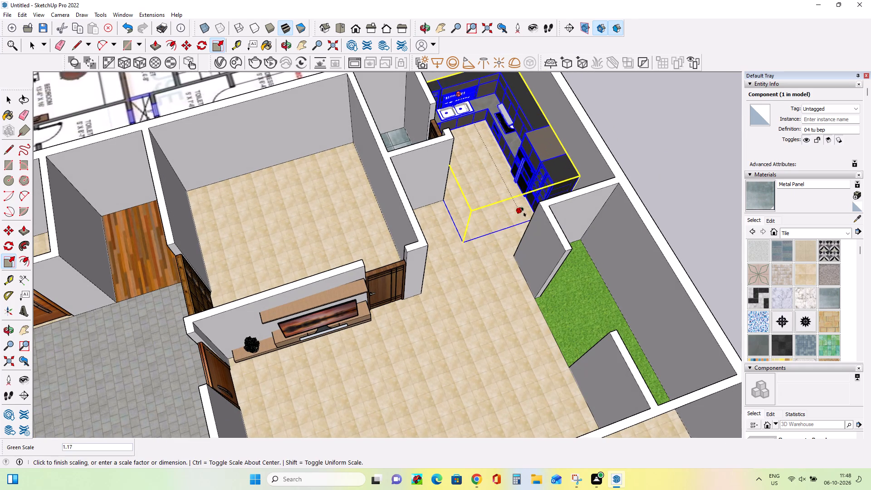
left_click(534, 228)
Stretch the kitchen cabinet component to about 1.18 along the blue axis to make it taller, and deselect it.
middle_click_drag(461, 251, 528, 281)
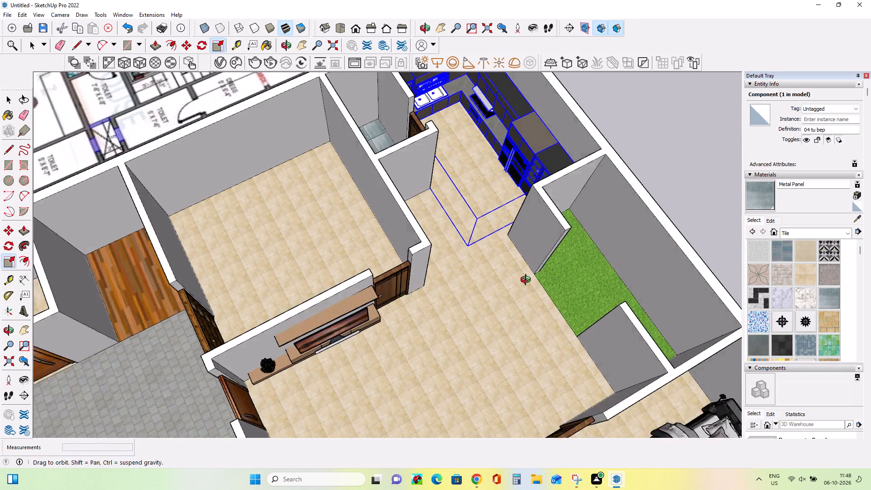
middle_click_drag(528, 281, 540, 287)
middle_click_drag(567, 292, 626, 265)
scroll(465, 155, "up", 1)
middle_click_drag(465, 155, 489, 164)
scroll(469, 137, "down", 4)
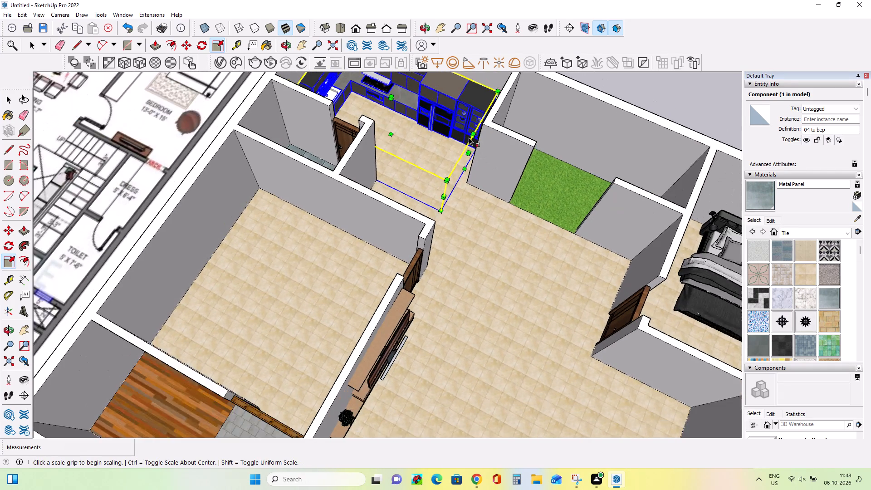
scroll(469, 137, "down", 9)
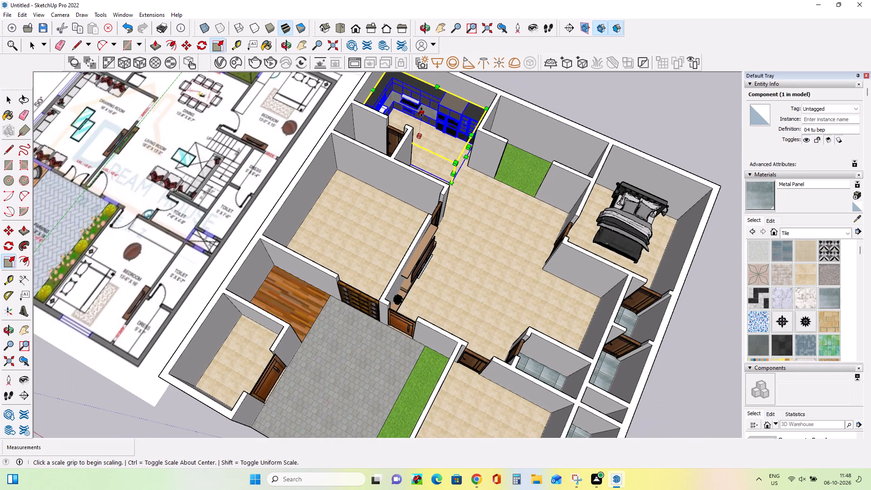
left_click(424, 113)
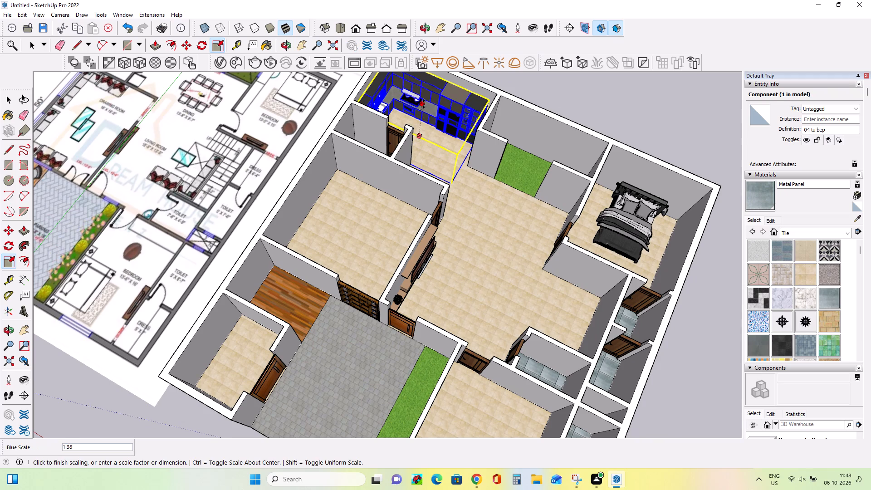
left_click(425, 108)
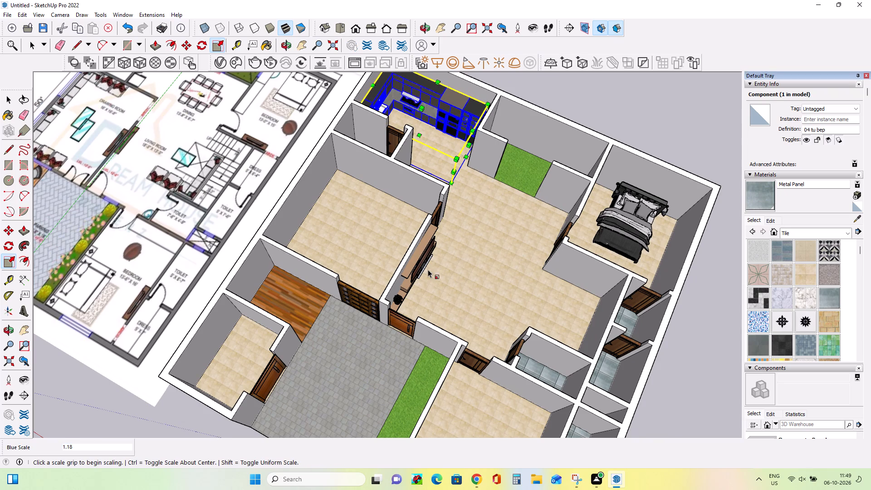
scroll(430, 269, "down", 4)
middle_click_drag(431, 269, 545, 192)
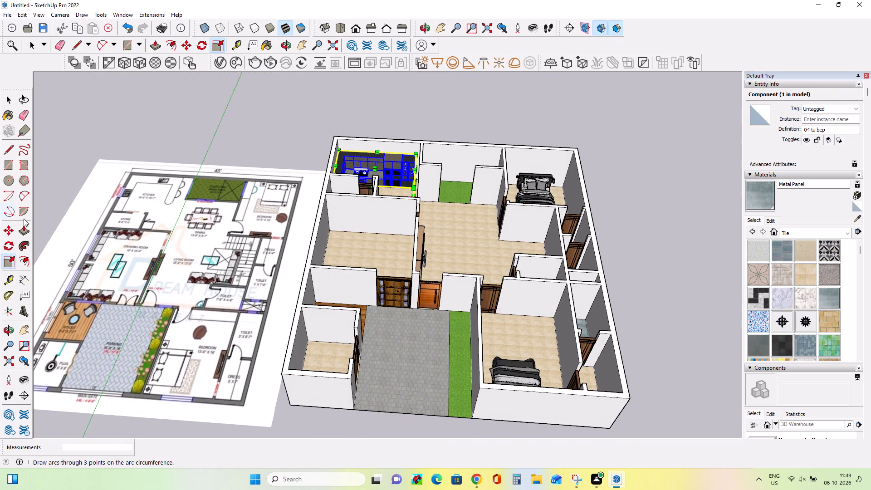
left_click(9, 100)
left_click(277, 157)
Stretch the kitchen cabinet component slightly along the green axis toward the wall shared with the courtyard, and deselect it.
middle_click_drag(375, 178, 380, 196)
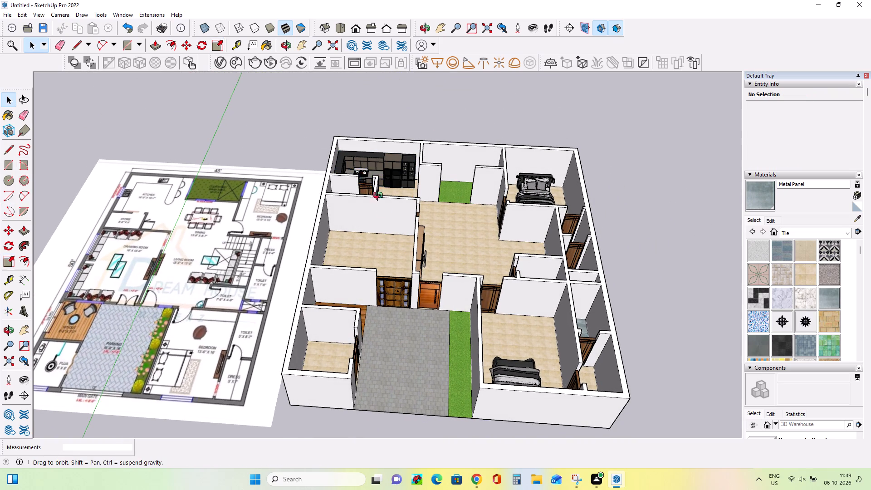
middle_click_drag(380, 196, 405, 240)
scroll(386, 162, "up", 10)
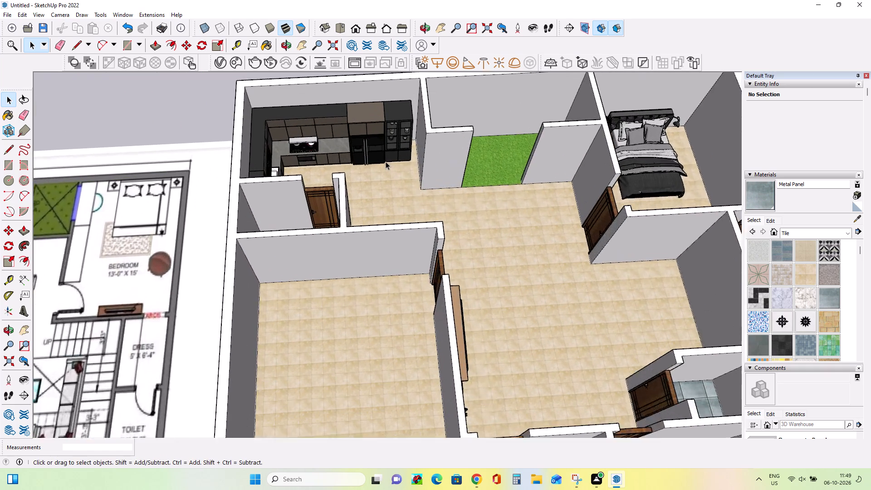
middle_click_drag(386, 162, 391, 176)
scroll(395, 177, "down", 11)
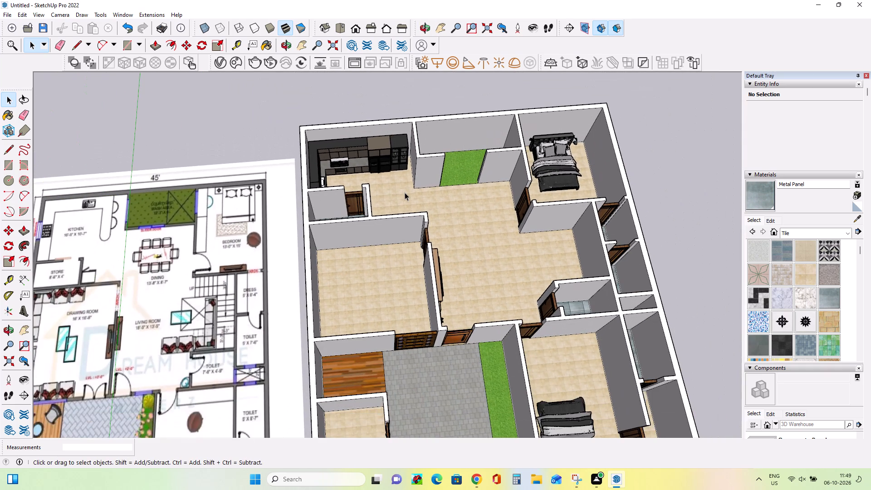
scroll(389, 155, "up", 7)
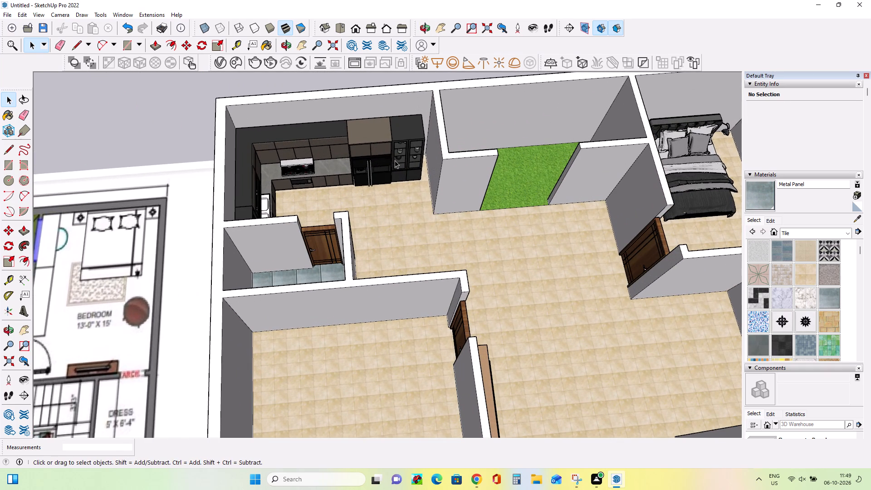
left_click(395, 160)
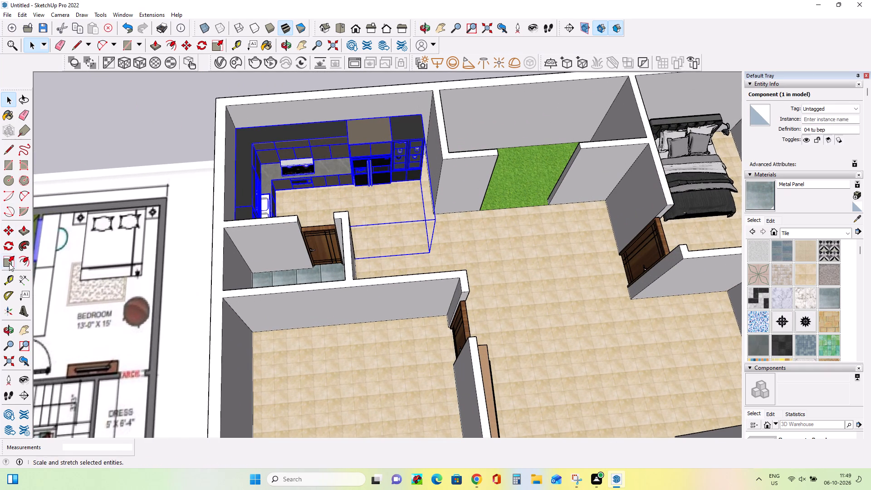
left_click(9, 263)
left_click(425, 185)
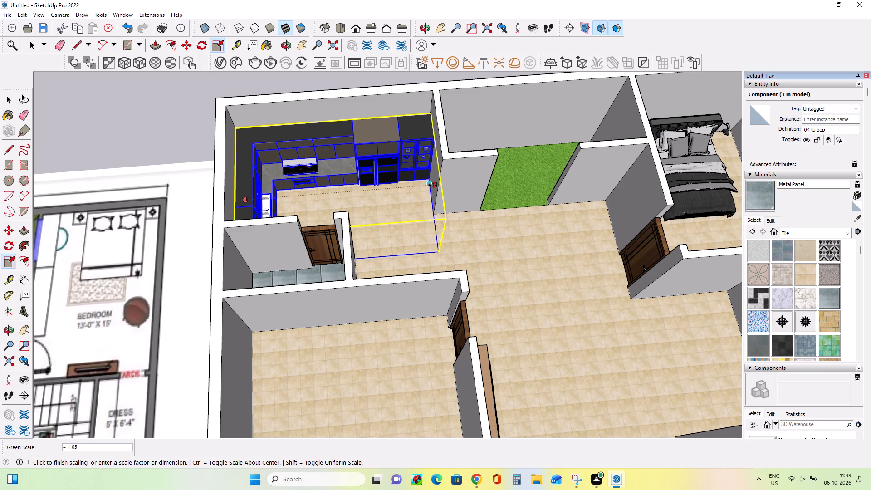
left_click(438, 186)
middle_click_drag(485, 234, 480, 241)
scroll(479, 242, "down", 5)
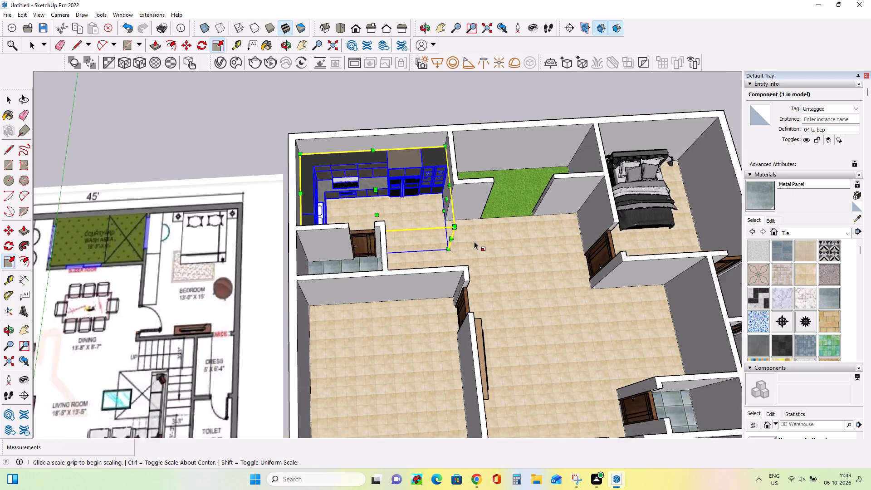
scroll(474, 241, "down", 8)
left_click(4, 98)
left_click(90, 122)
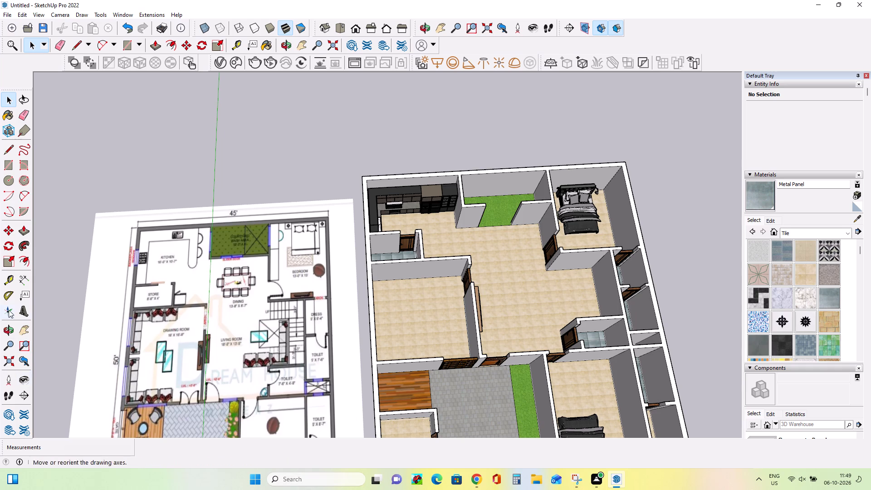
Compare the whole house model with the floor plan image to check which rooms still need furniture.
left_click(24, 330)
left_click_drag(177, 369, 121, 301)
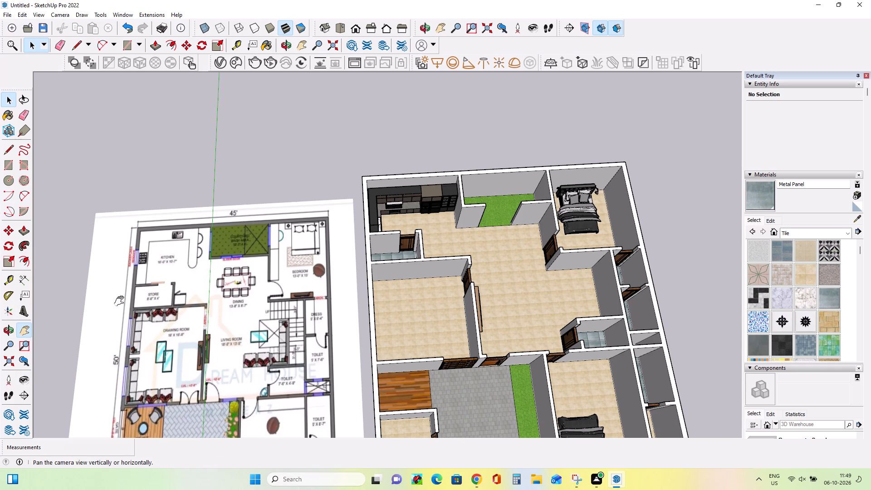
left_click_drag(121, 301, 121, 295)
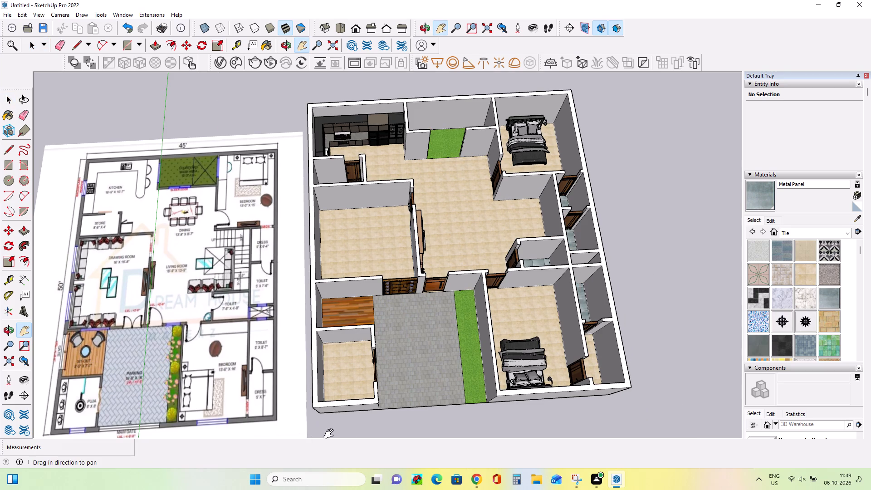
left_click_drag(426, 392, 401, 403)
left_click_drag(397, 405, 378, 408)
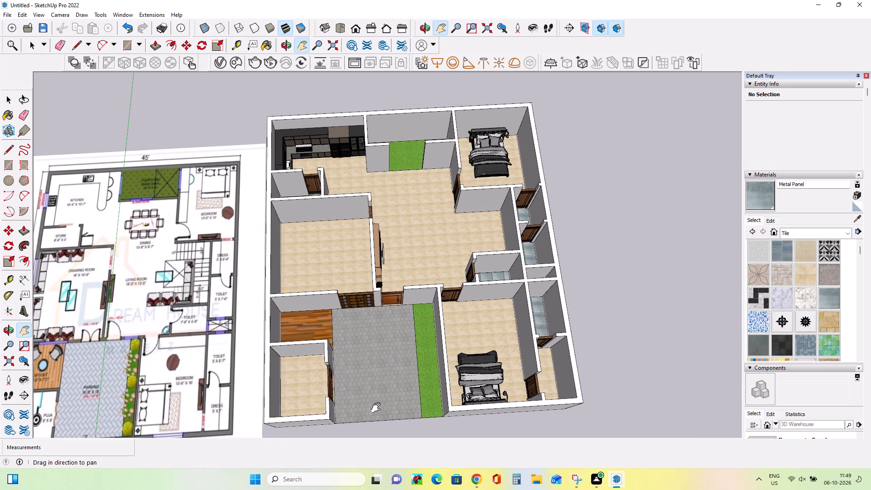
left_click_drag(378, 408, 379, 392)
left_click(379, 392)
scroll(433, 395, "down", 5)
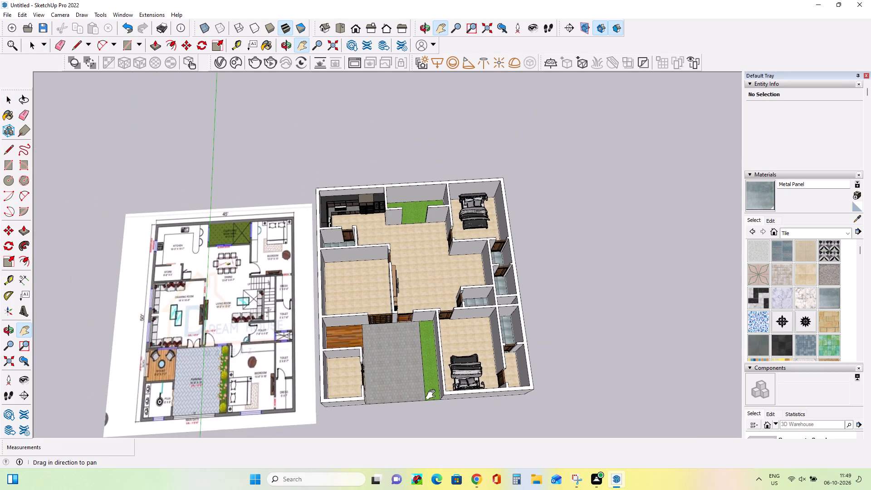
middle_click_drag(434, 399, 337, 424)
scroll(411, 378, "up", 2)
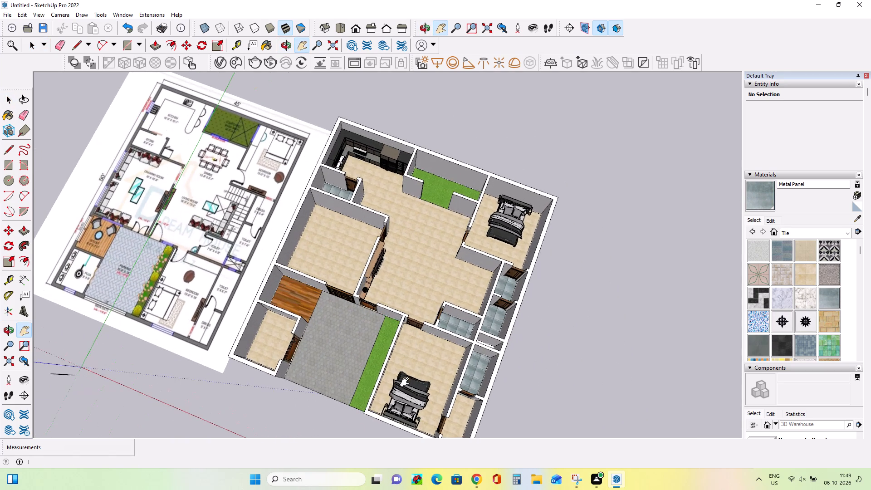
middle_click_drag(320, 410, 388, 399)
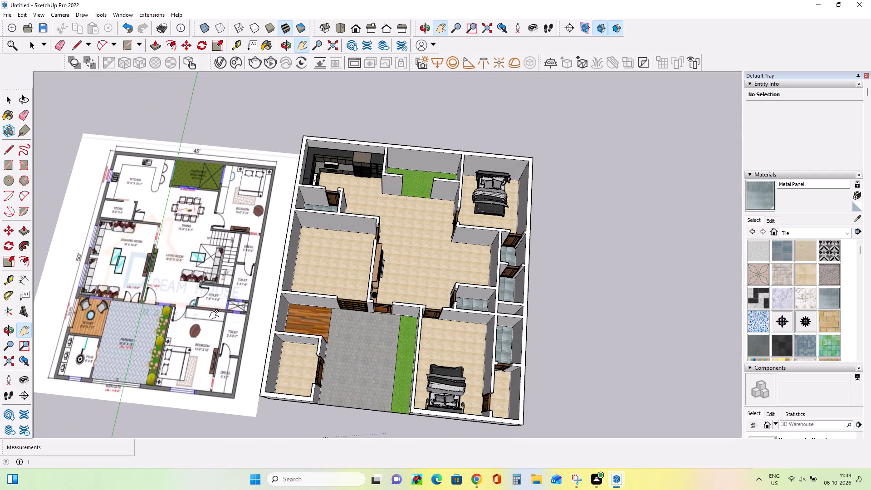
left_click_drag(295, 276, 299, 264)
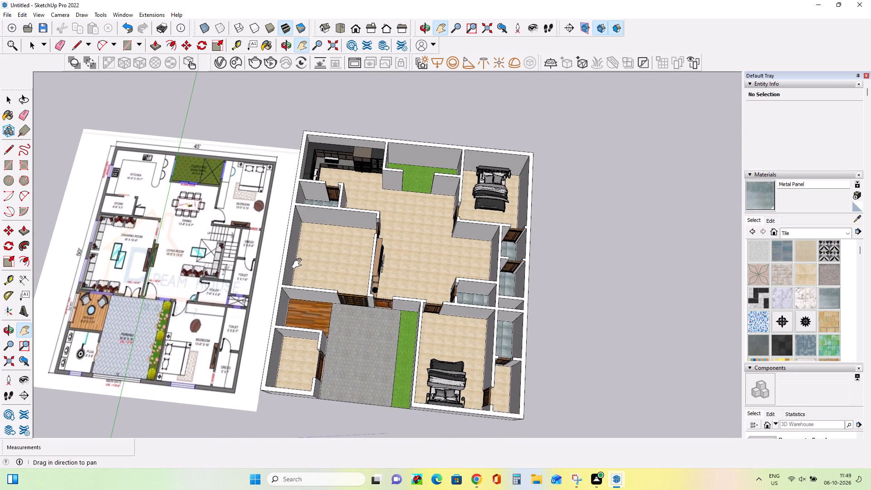
left_click_drag(299, 264, 302, 253)
scroll(300, 257, "up", 1)
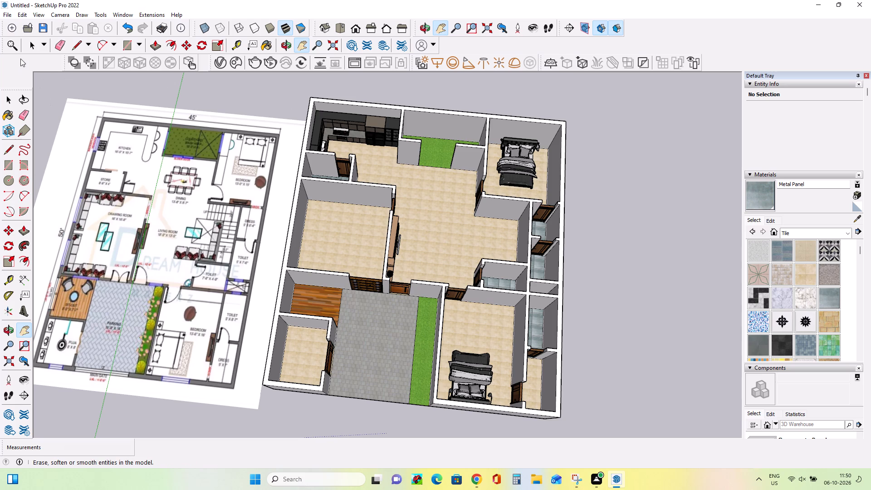
Import the sofa model from the Downloads folder and place it in the drawing room along the outer side wall.
left_click(8, 15)
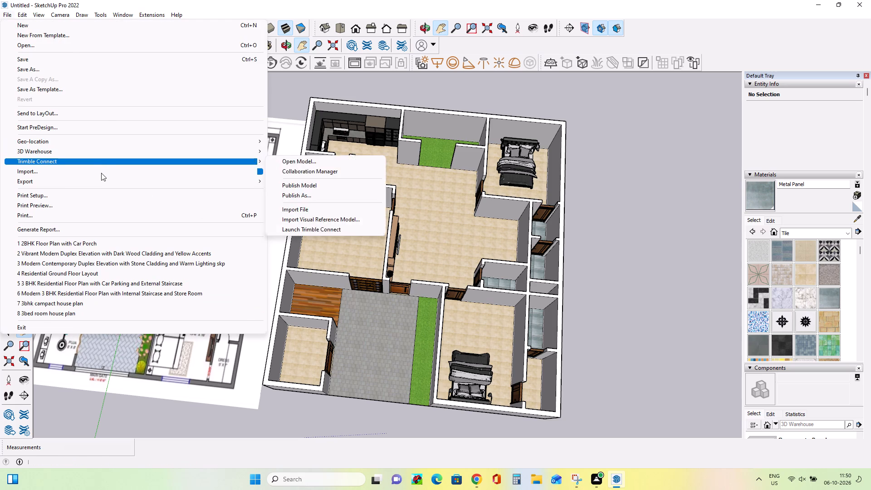
left_click(101, 174)
scroll(410, 276, "down", 3)
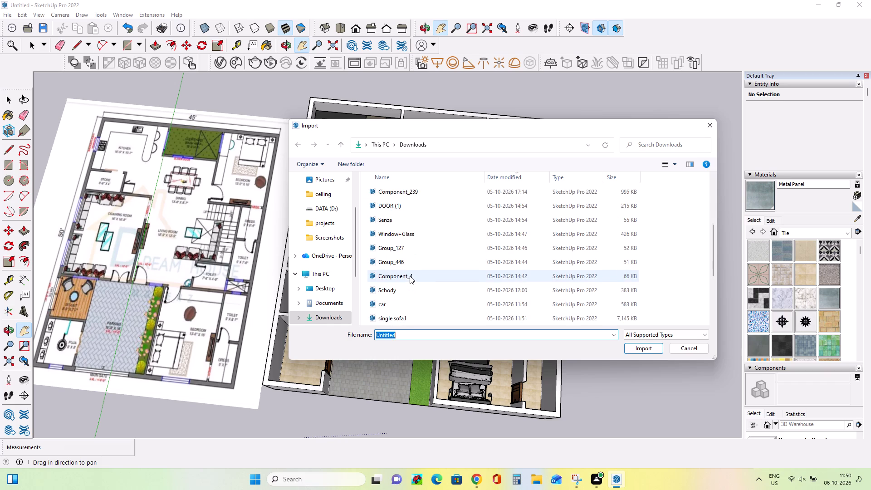
scroll(410, 276, "down", 12)
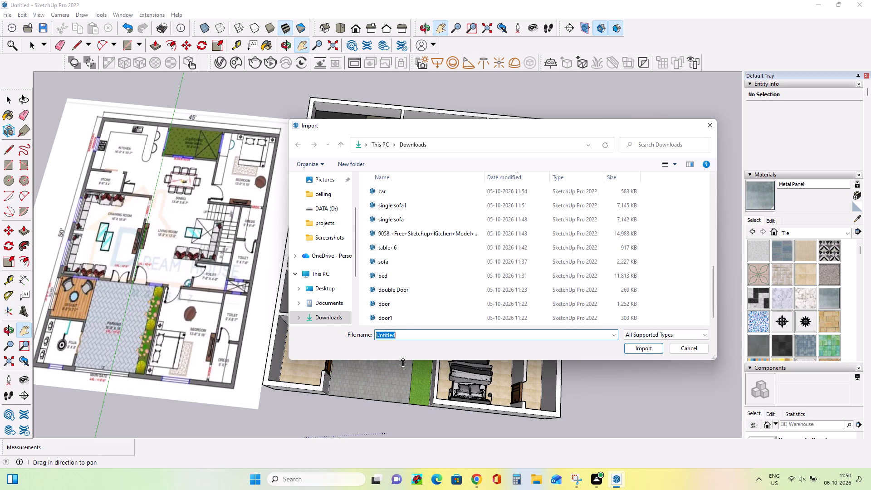
left_click(403, 261)
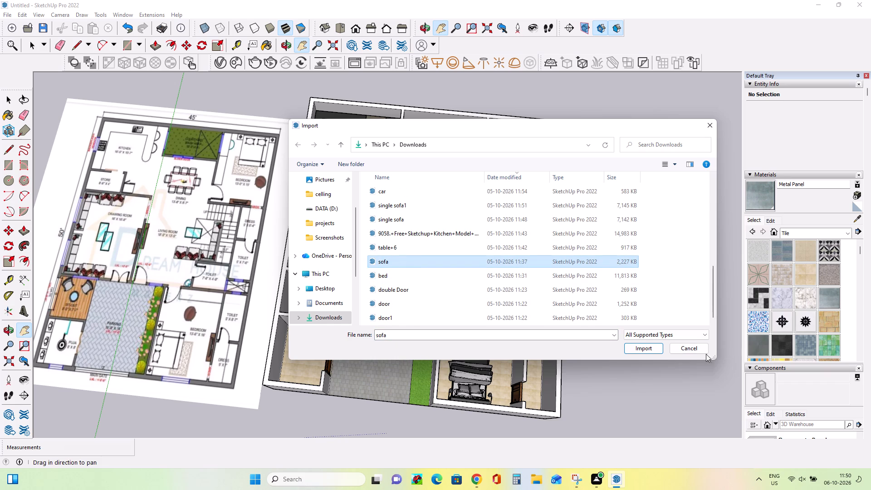
left_click(641, 344)
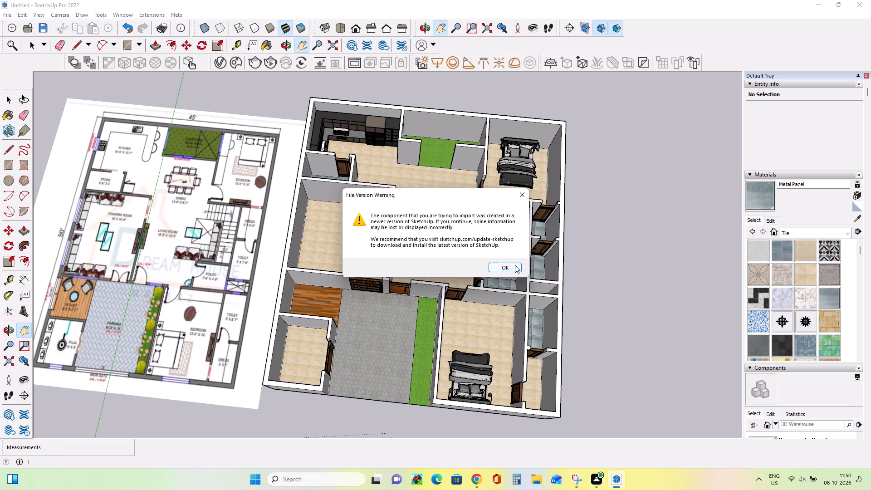
left_click(515, 267)
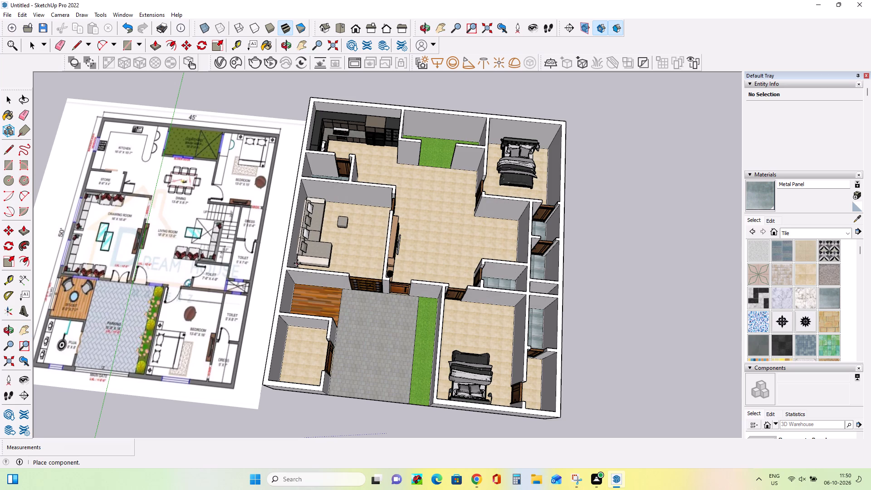
left_click(297, 263)
Move the sofa component within the drawing room toward the partition wall beside the wood-floored sit-out.
middle_click_drag(403, 260, 256, 318)
scroll(368, 211, "up", 4)
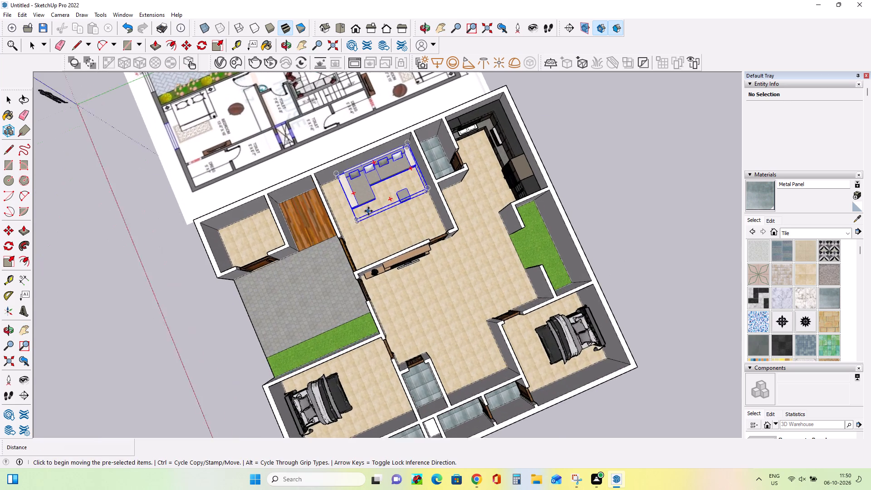
scroll(368, 211, "up", 7)
middle_click_drag(364, 226, 389, 143)
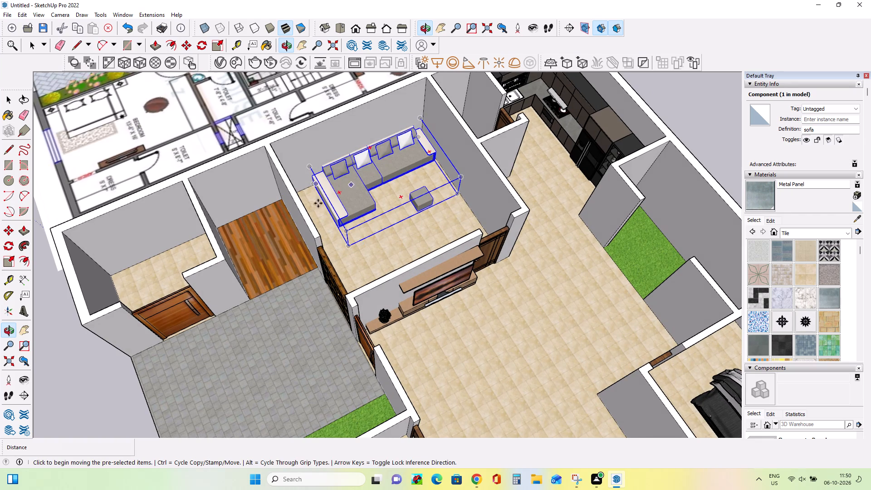
left_click(313, 186)
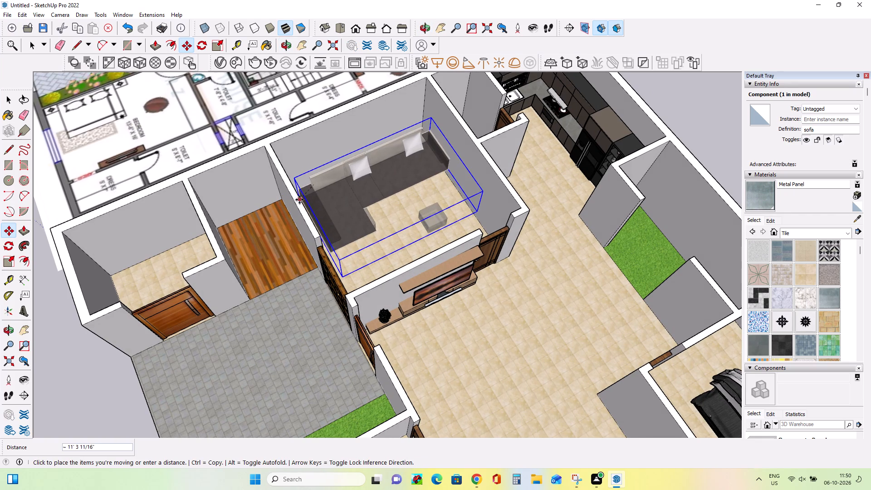
left_click(299, 197)
Move the sofa component about 2' 9 3/4" away from the sit-out partition, toward the store-side wall of the drawing room.
middle_click_drag(416, 230, 285, 230)
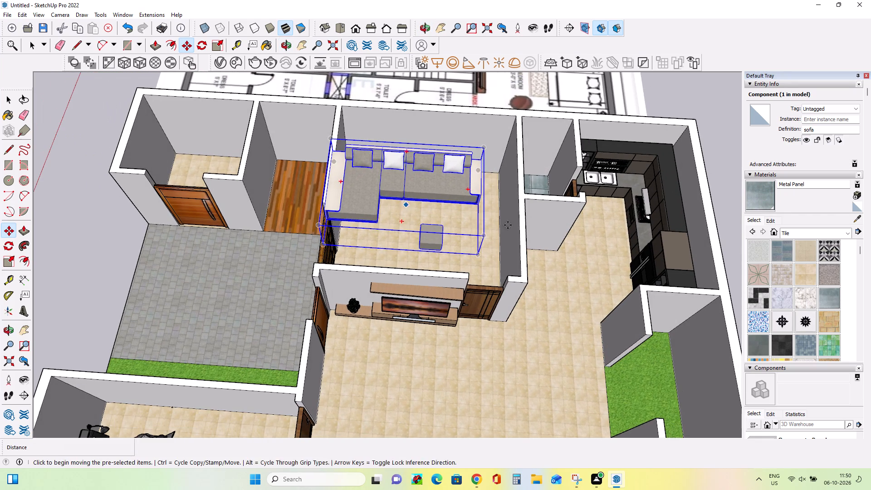
middle_click_drag(524, 216, 419, 226)
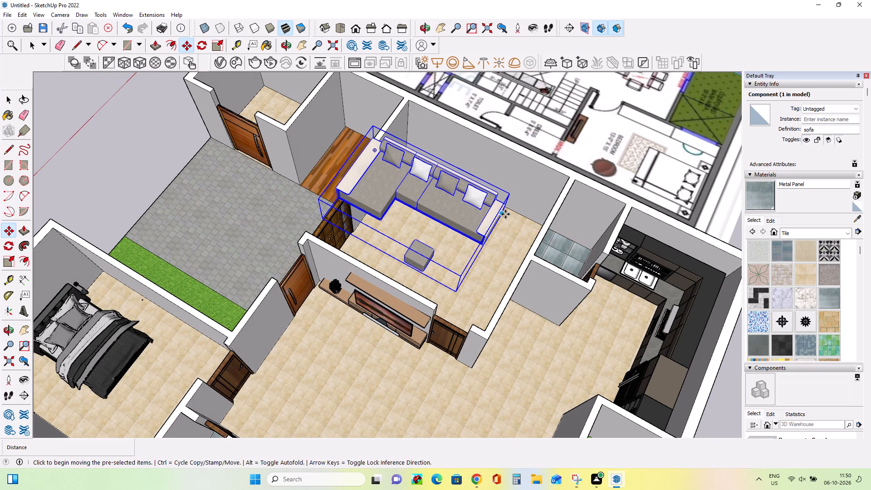
left_click(505, 214)
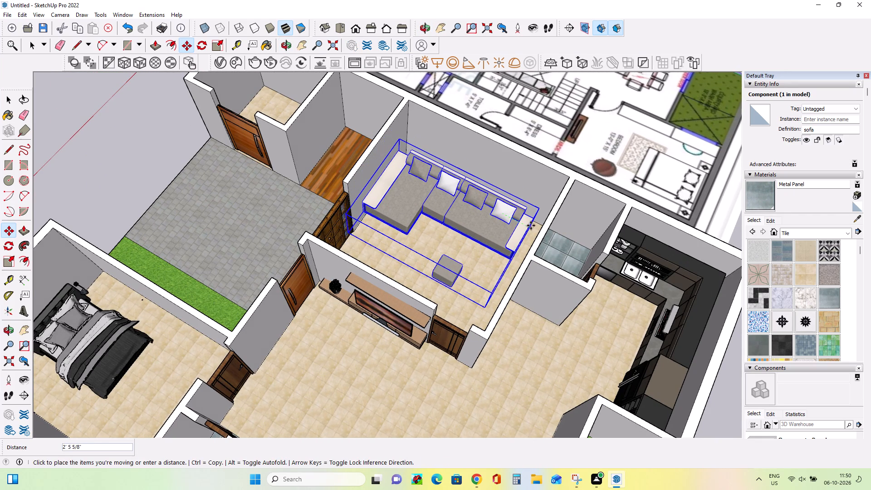
left_click(535, 226)
middle_click_drag(479, 263, 479, 262)
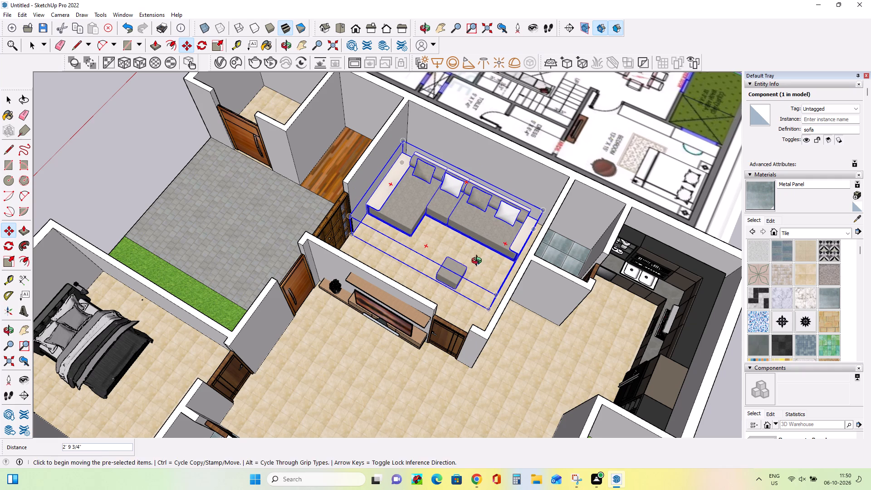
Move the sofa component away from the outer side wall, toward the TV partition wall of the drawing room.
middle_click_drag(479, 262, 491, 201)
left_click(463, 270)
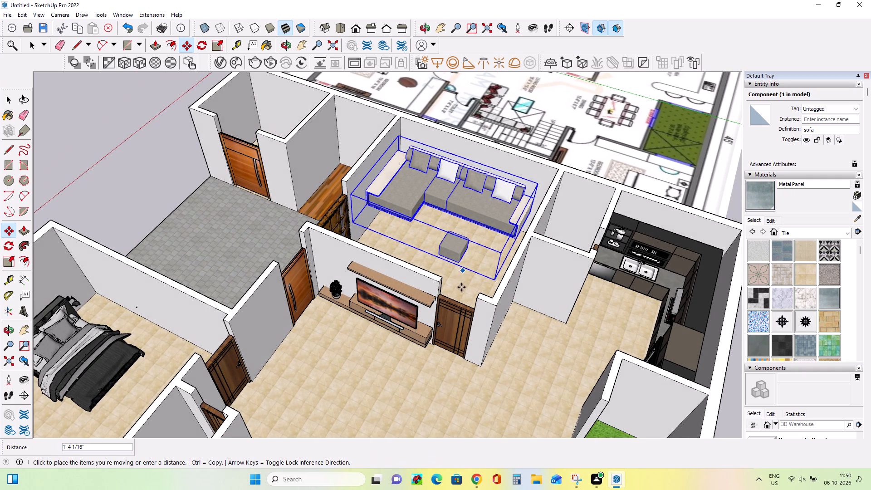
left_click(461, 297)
Move the sofa component about 9' 2" into the drawing room corner where the outer wall meets the sit-out partition.
middle_click_drag(452, 228, 498, 371)
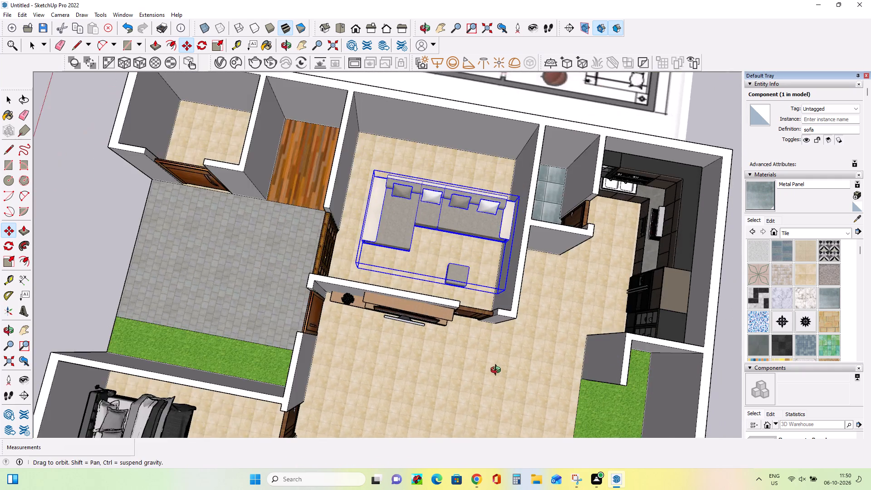
middle_click_drag(498, 371, 504, 387)
left_click(359, 181)
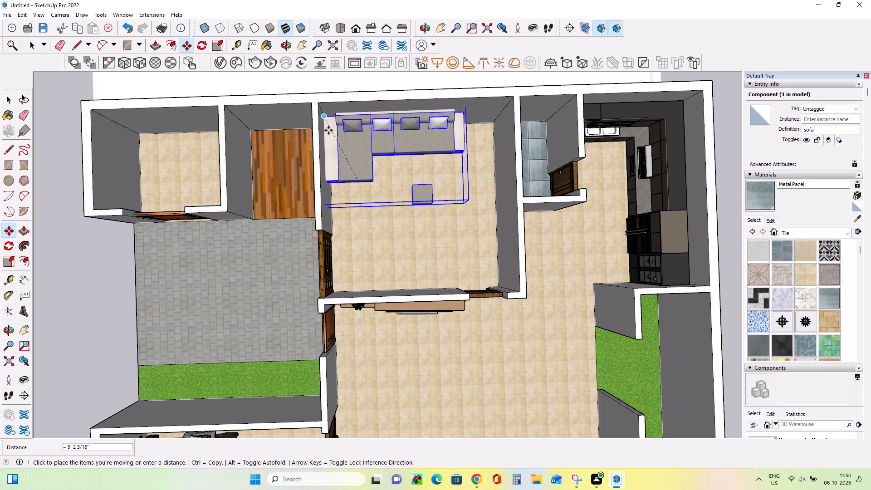
left_click(327, 122)
Move the sofa component about 3' down from its raised corner position toward the drawing room floor, along the outer wall.
middle_click_drag(471, 245, 407, 189)
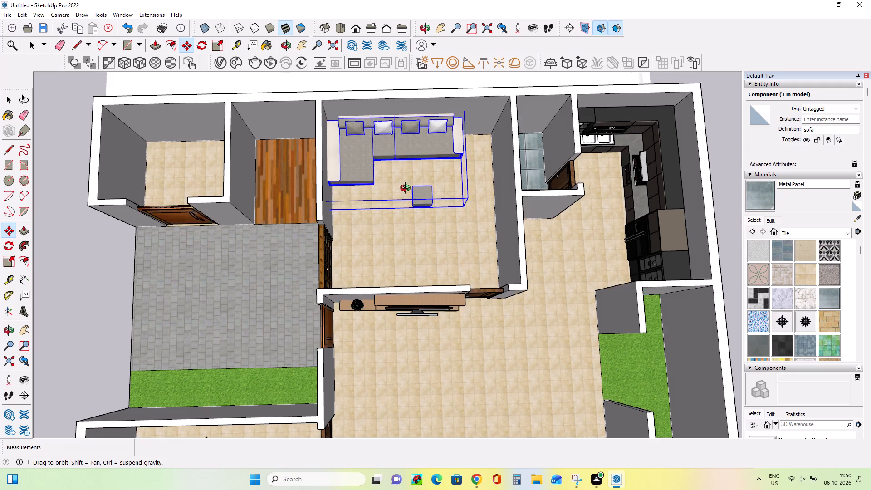
middle_click_drag(407, 189, 371, 178)
middle_click_drag(502, 190, 428, 190)
scroll(429, 189, "down", 1)
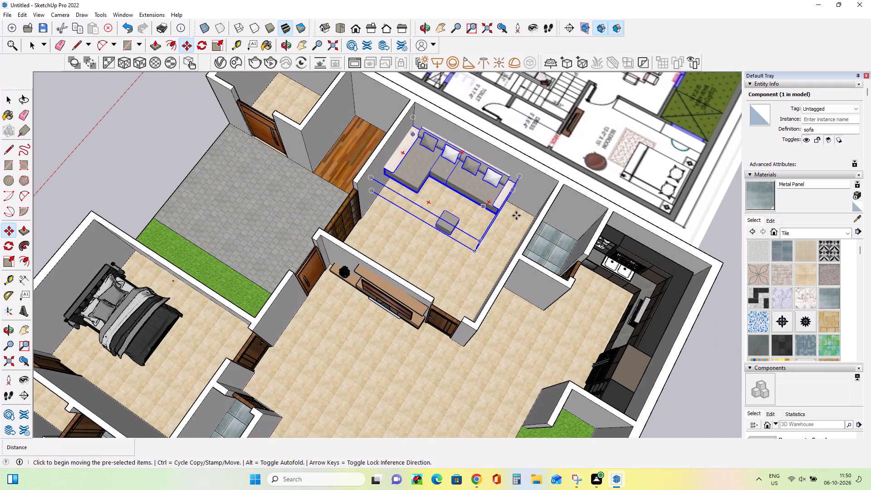
scroll(518, 212, "up", 8)
middle_click_drag(518, 212, 449, 188)
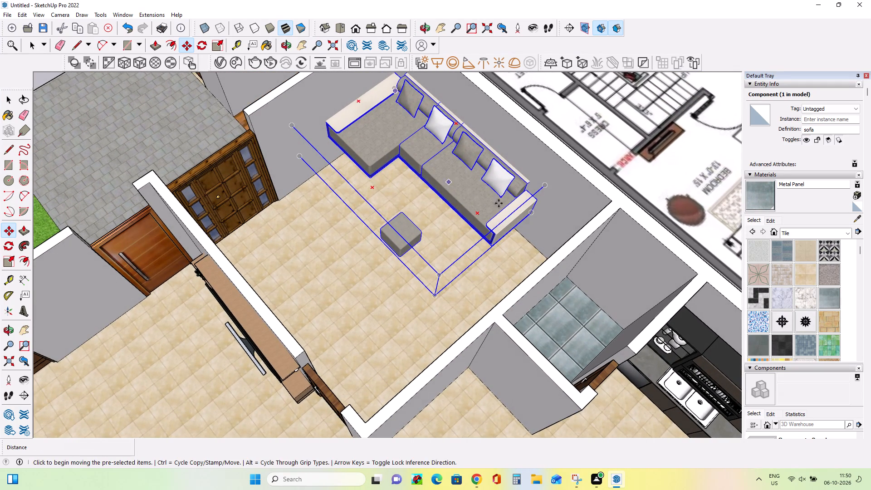
left_click(529, 213)
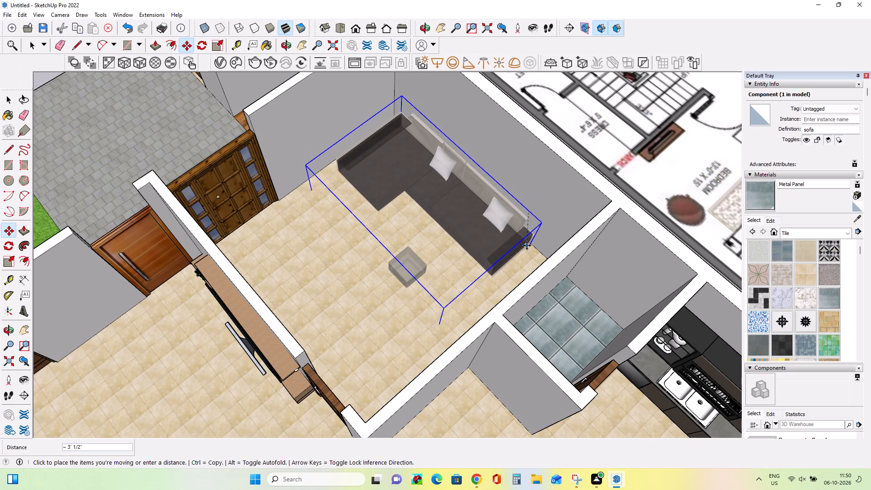
left_click(528, 245)
Inspect the sofa's placement and compare the whole house model with the floor plan image to check which furniture is missing.
middle_click_drag(347, 261, 537, 167)
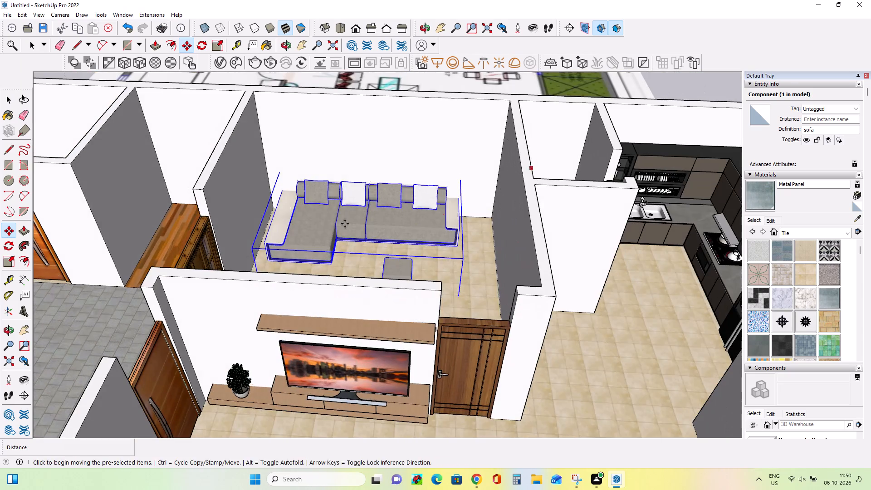
middle_click_drag(283, 259, 373, 327)
scroll(380, 313, "down", 1)
middle_click_drag(380, 313, 387, 341)
scroll(391, 334, "down", 3)
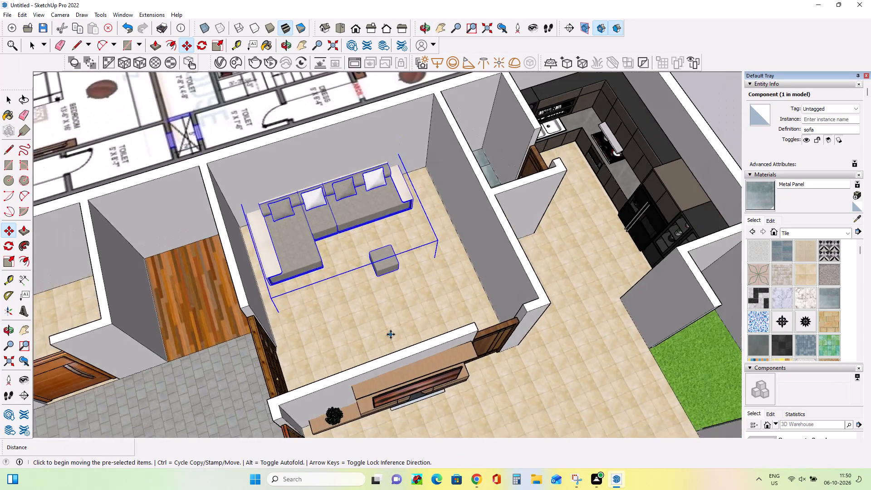
scroll(391, 334, "down", 16)
middle_click_drag(391, 334, 401, 357)
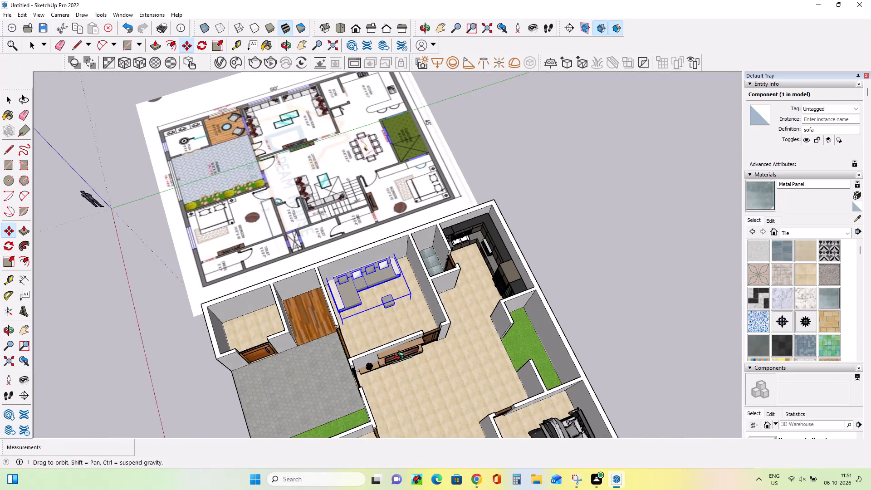
middle_click_drag(401, 357, 404, 362)
middle_click_drag(318, 281, 325, 297)
scroll(325, 296, "down", 2)
middle_click_drag(366, 331, 410, 314)
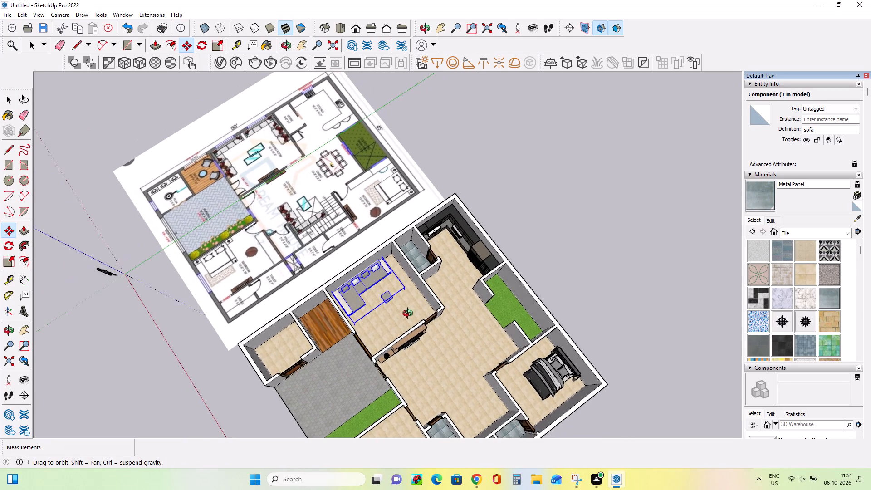
middle_click_drag(410, 314, 407, 270)
scroll(406, 270, "down", 6)
middle_click_drag(427, 365, 429, 392)
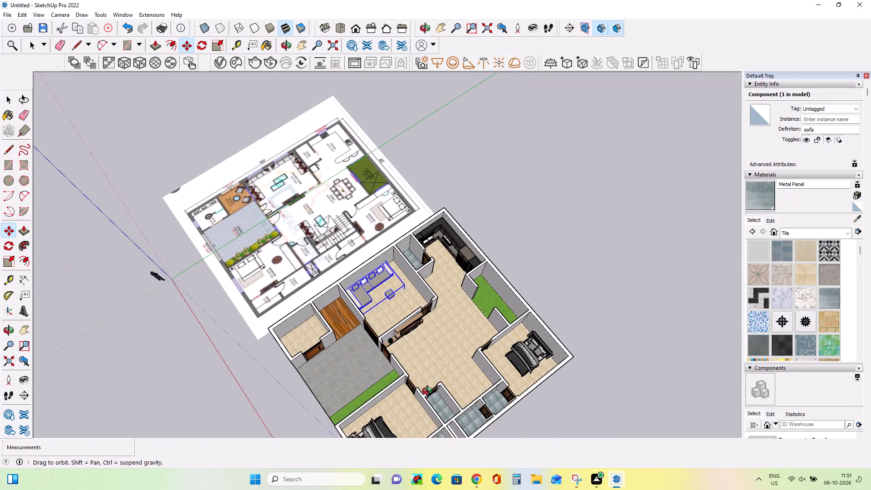
middle_click_drag(376, 348, 564, 250)
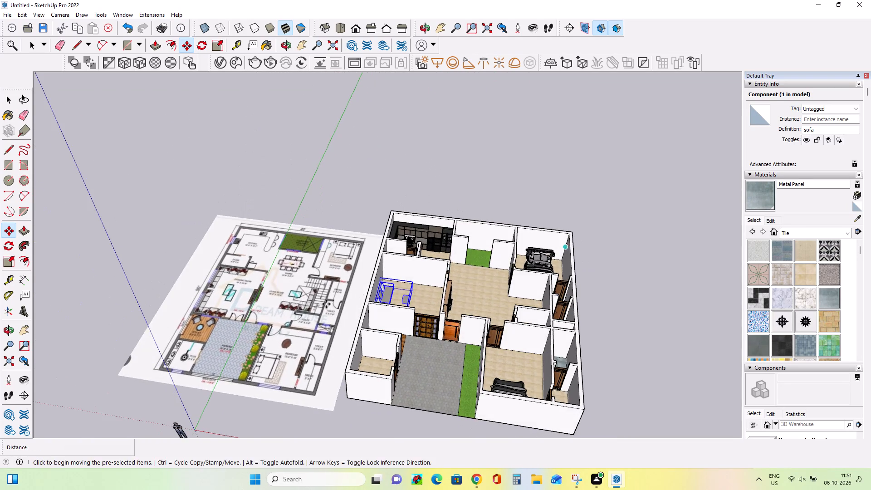
middle_click_drag(303, 311, 441, 398)
scroll(370, 335, "down", 3)
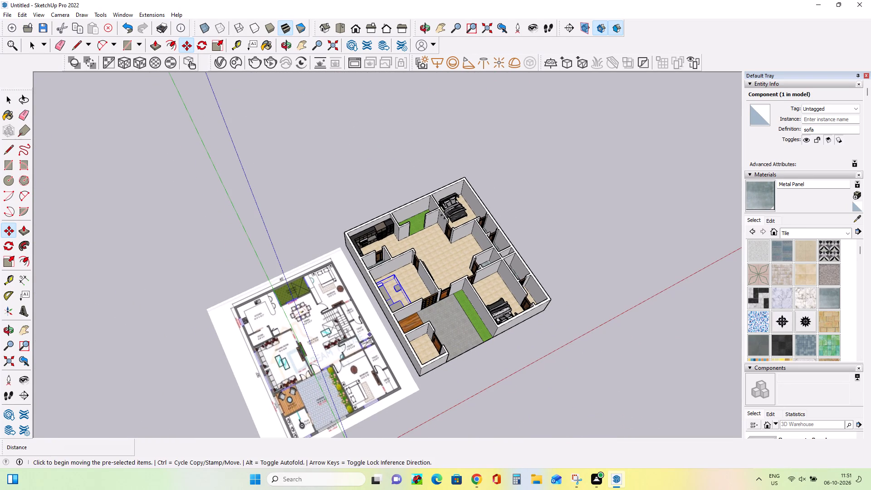
left_click(27, 329)
left_click_drag(332, 348, 273, 278)
middle_click_drag(464, 266, 418, 298)
scroll(438, 278, "down", 1)
scroll(470, 177, "up", 6)
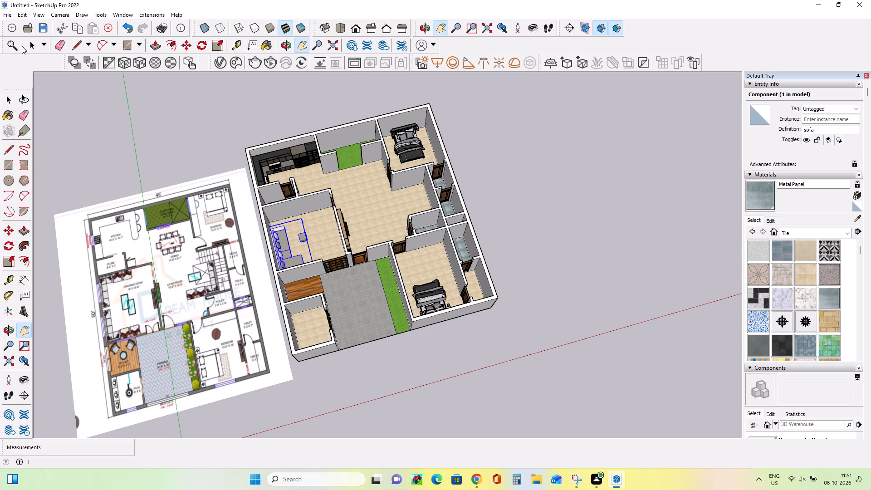
left_click(6, 13)
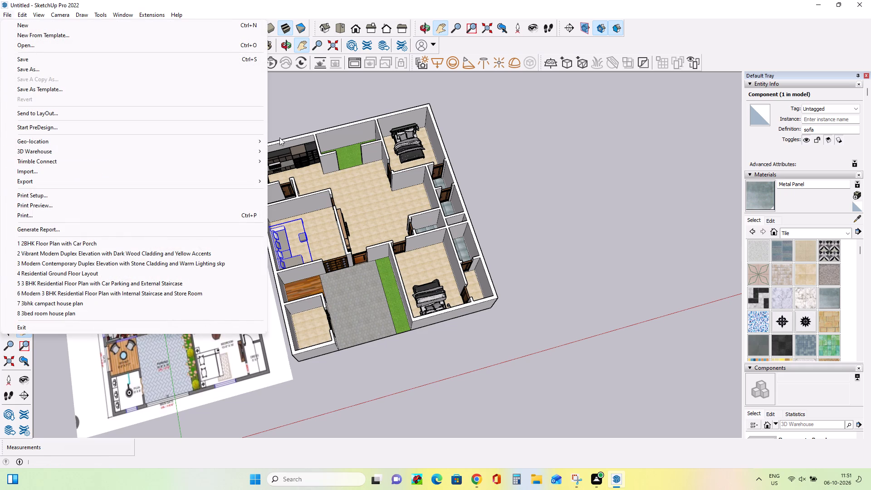
left_click(294, 104)
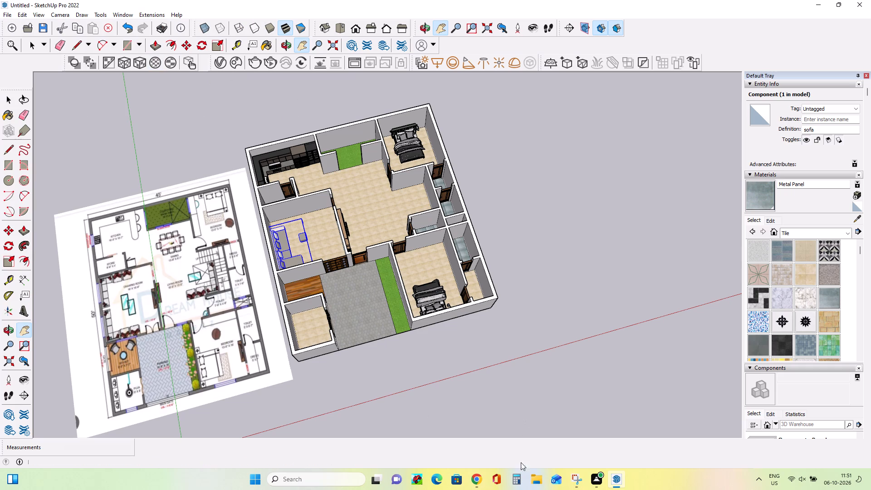
Switch to Chrome, search Google for "3d warehouse" in a new tab and open the 3D Warehouse website.
left_click(481, 479)
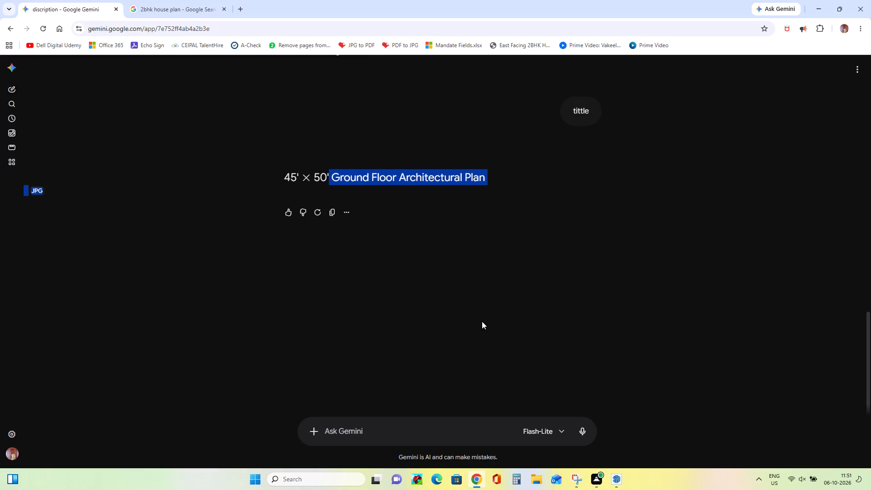
left_click(237, 6)
left_click(367, 242)
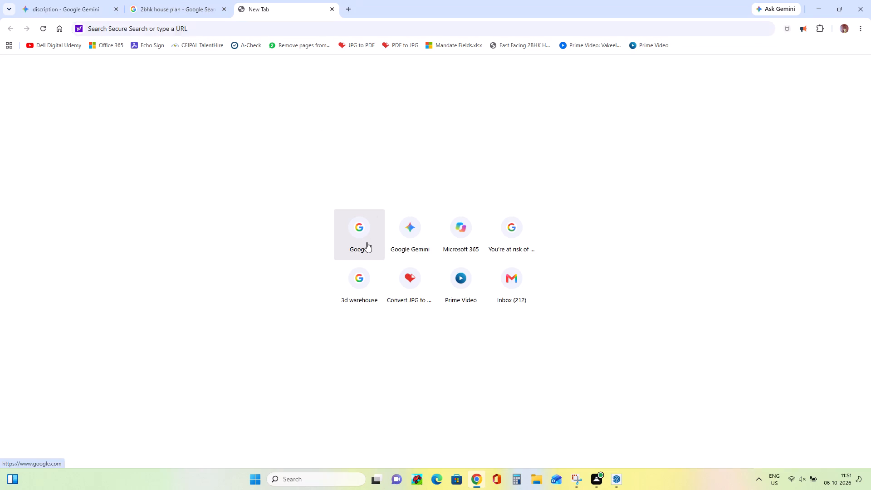
left_click(348, 223)
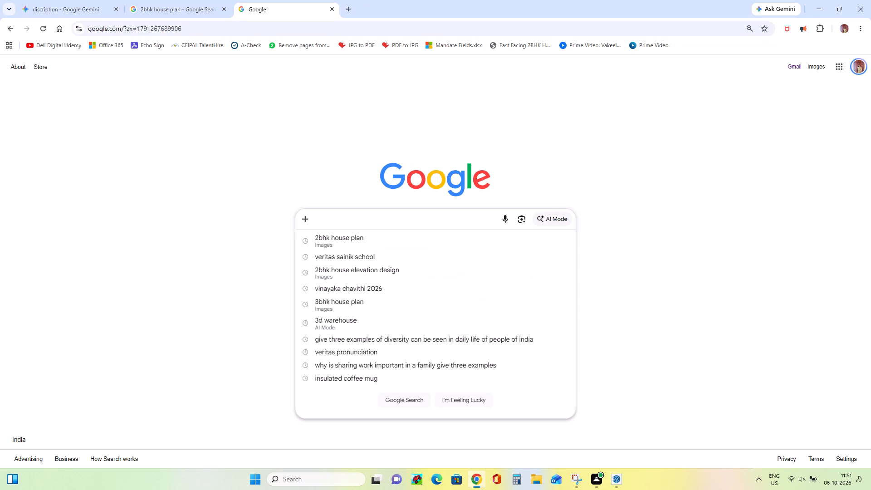
key("3")
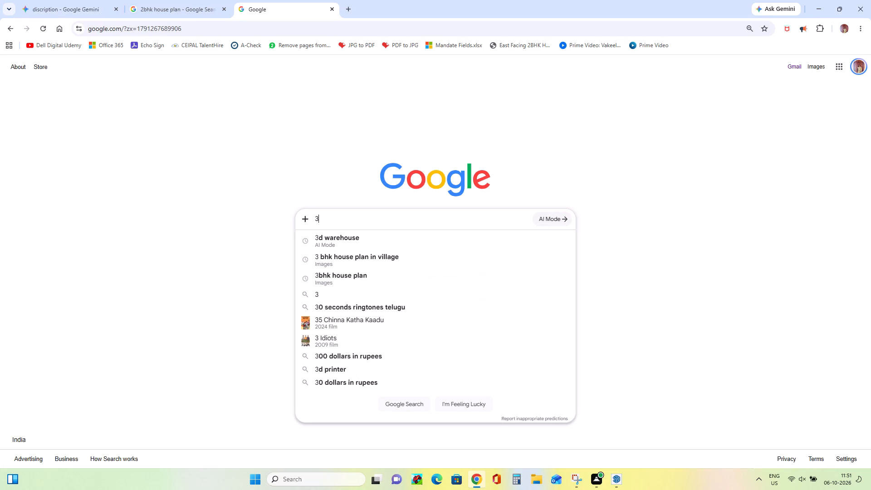
key("d")
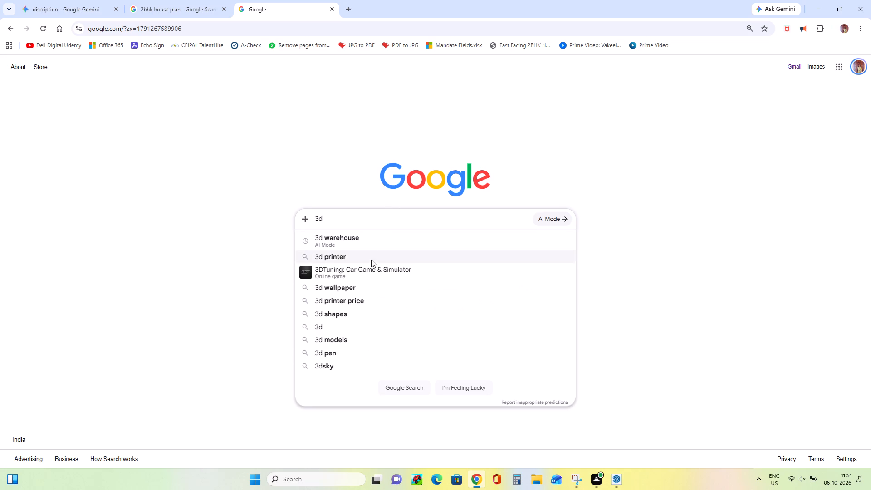
left_click(371, 241)
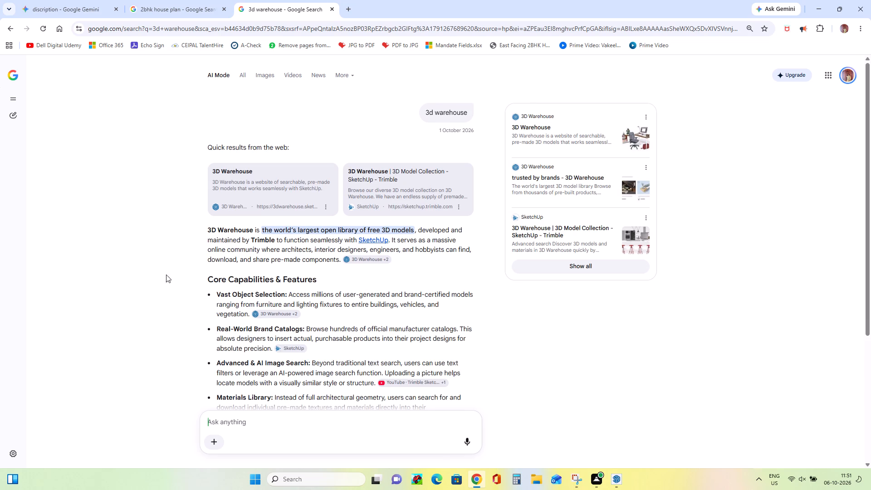
left_click(234, 169)
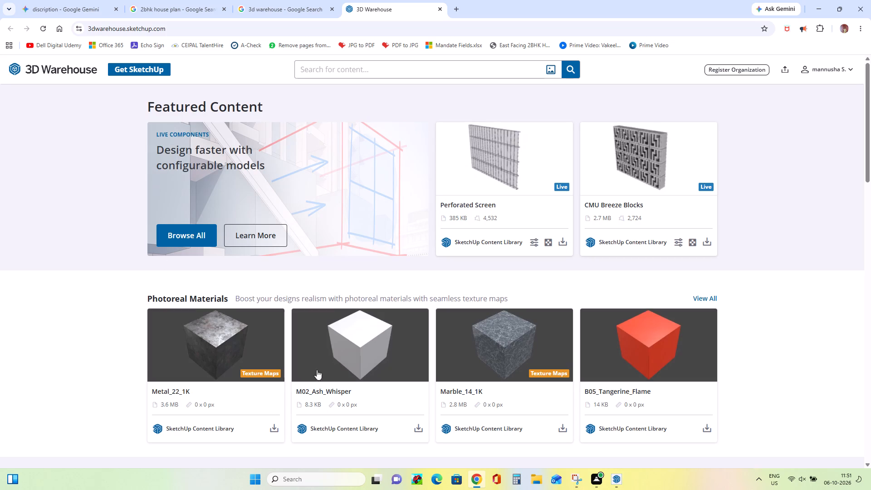
scroll(360, 198, "up", 4)
Try to search the 3D Warehouse models for "sofa".
left_click(351, 71)
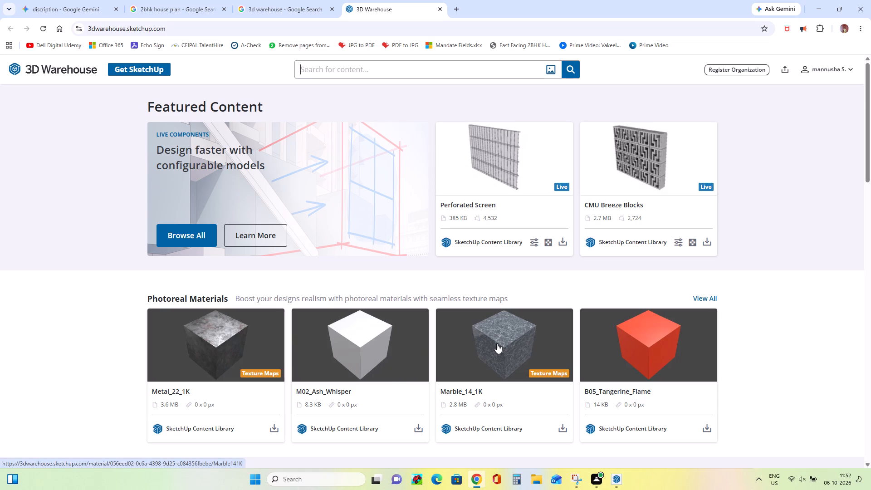
scroll(589, 341, "down", 4)
scroll(589, 341, "up", 8)
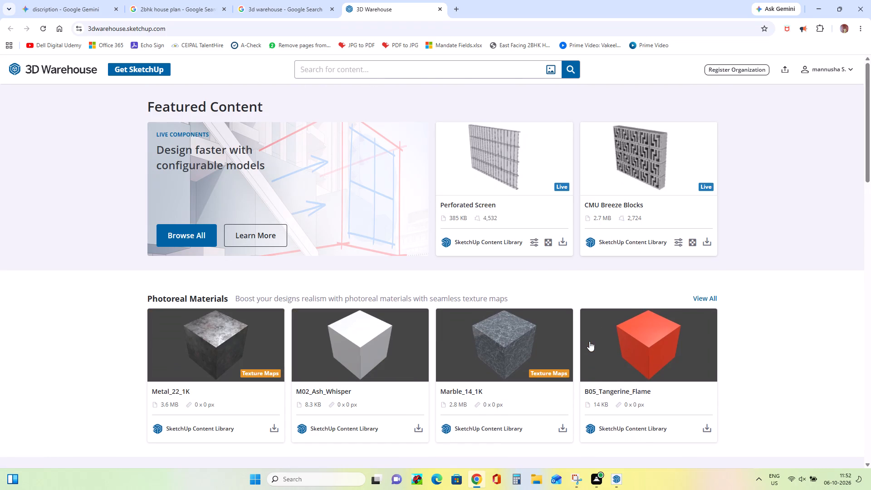
left_click(484, 66)
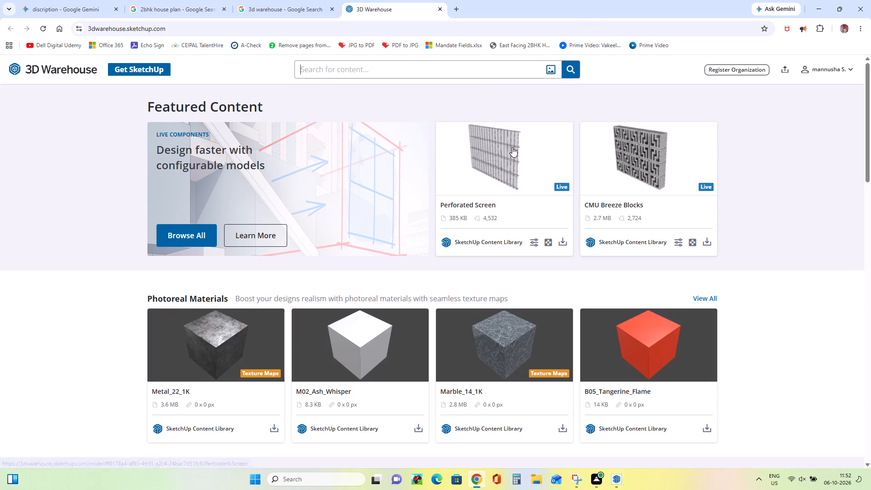
left_click(406, 66)
right_click(406, 66)
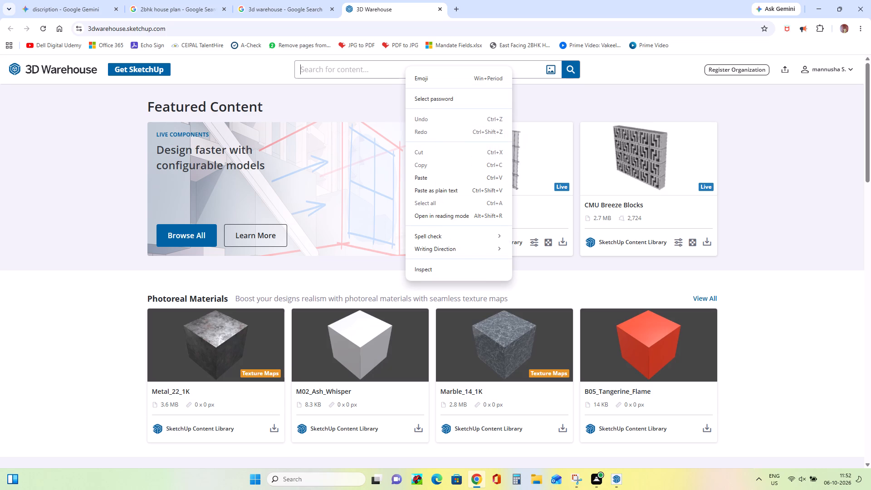
type("sofa")
key("Return")
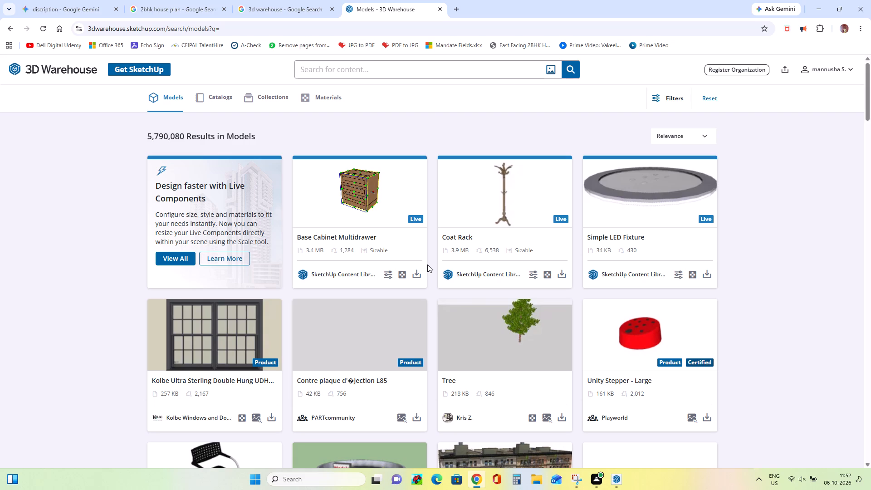
Browse the unfiltered 3D Warehouse model listing for furniture that suits the house.
scroll(428, 259, "down", 7)
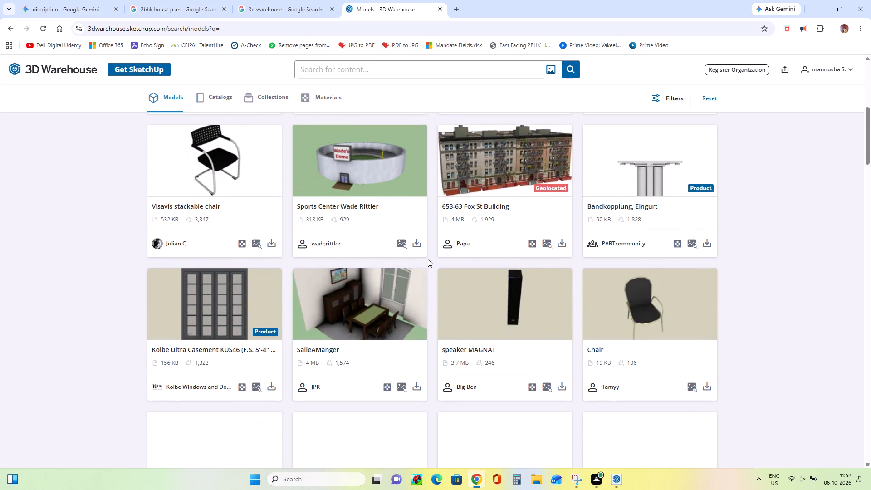
scroll(428, 259, "up", 7)
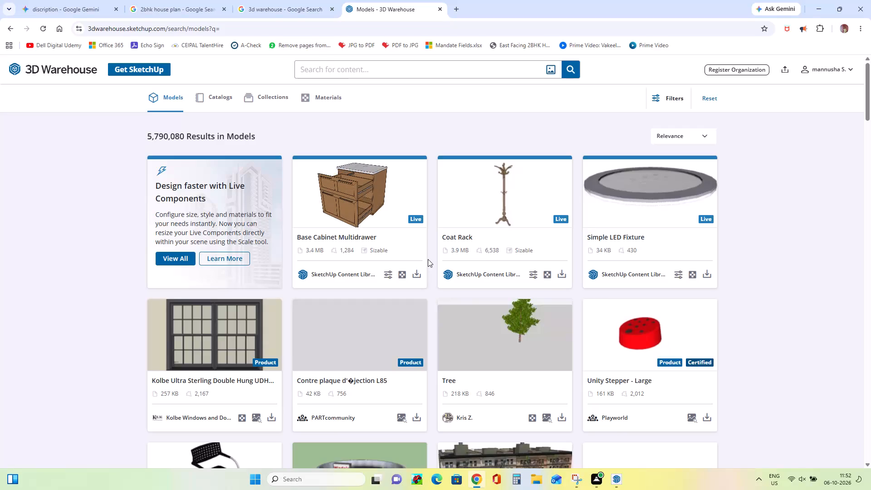
scroll(428, 259, "down", 2)
scroll(428, 259, "up", 3)
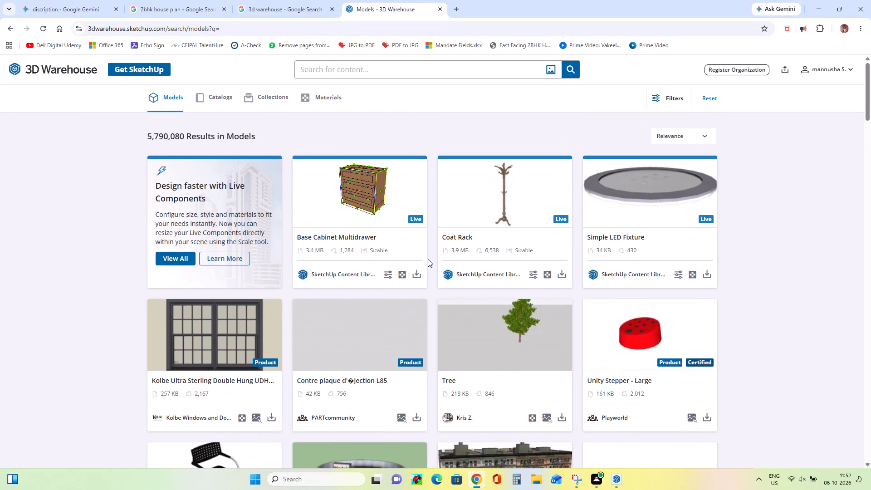
scroll(428, 259, "down", 12)
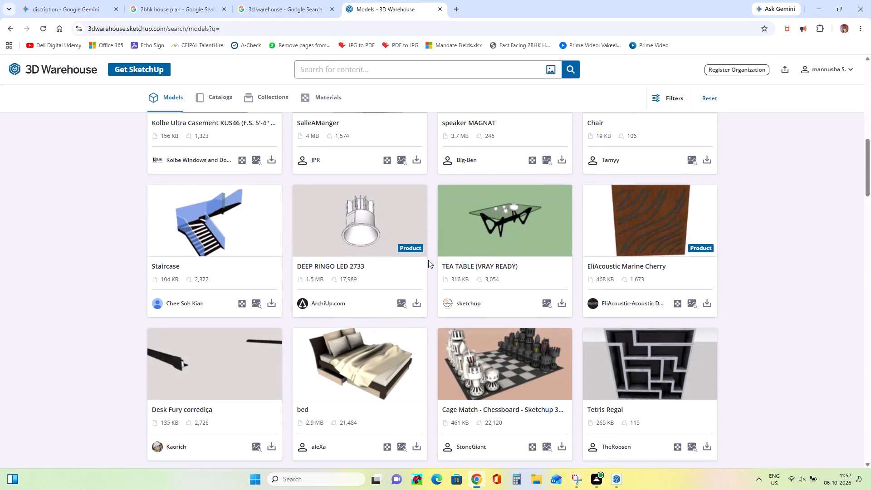
scroll(428, 260, "down", 3)
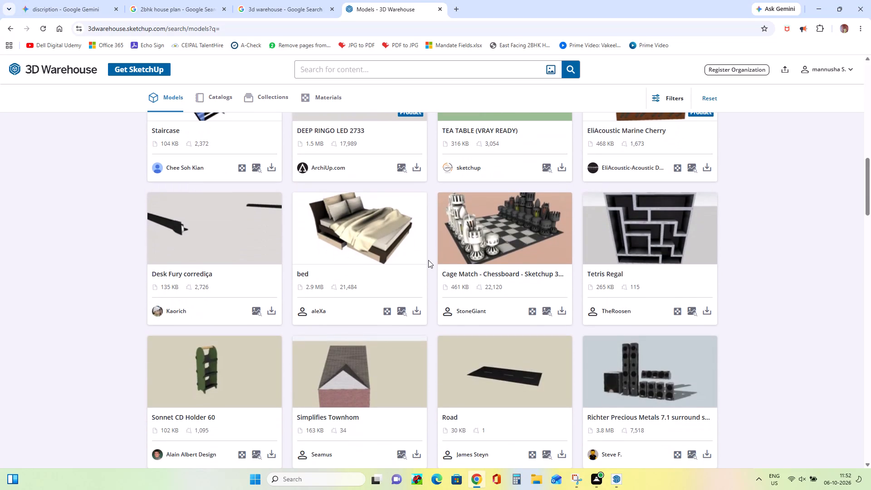
scroll(428, 260, "down", 8)
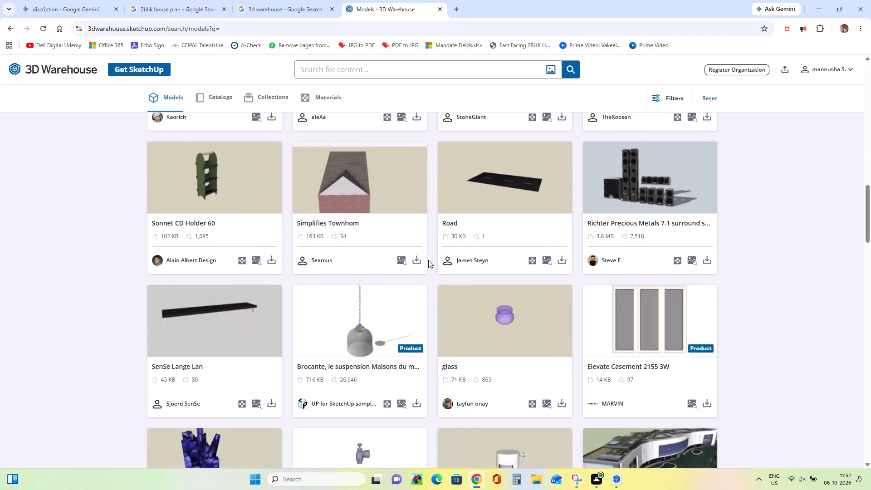
scroll(428, 260, "down", 4)
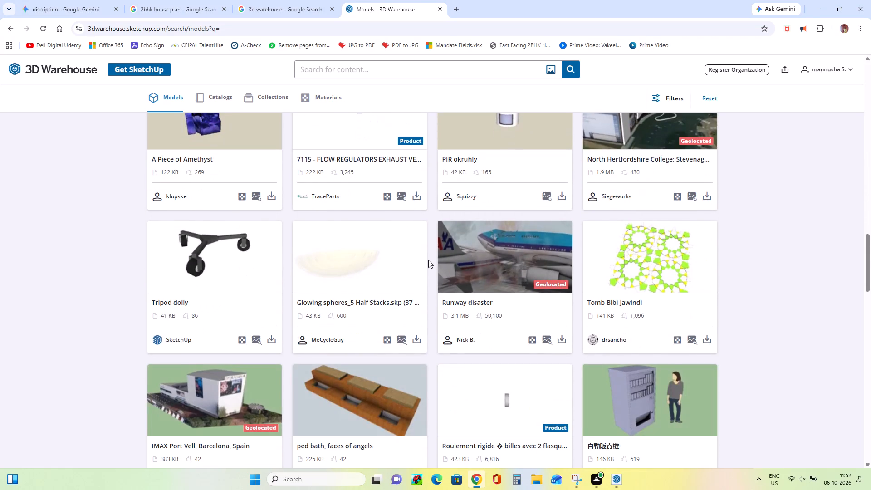
scroll(428, 260, "down", 12)
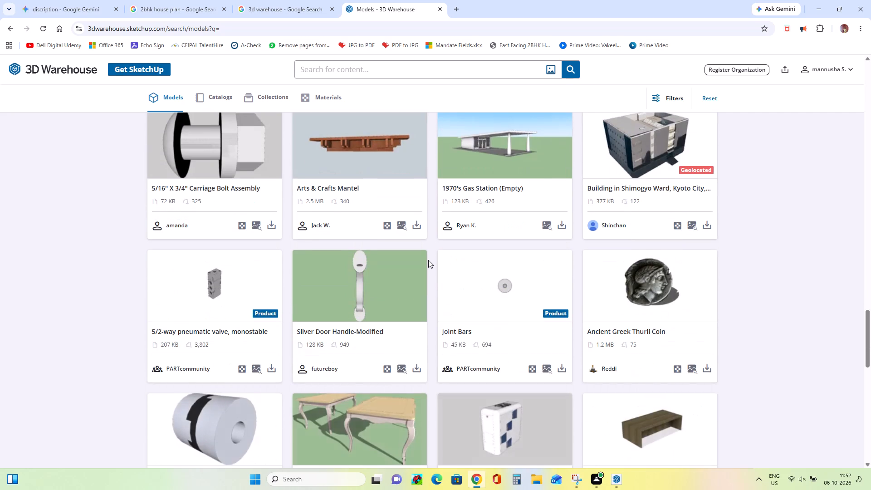
scroll(363, 43, "up", 1)
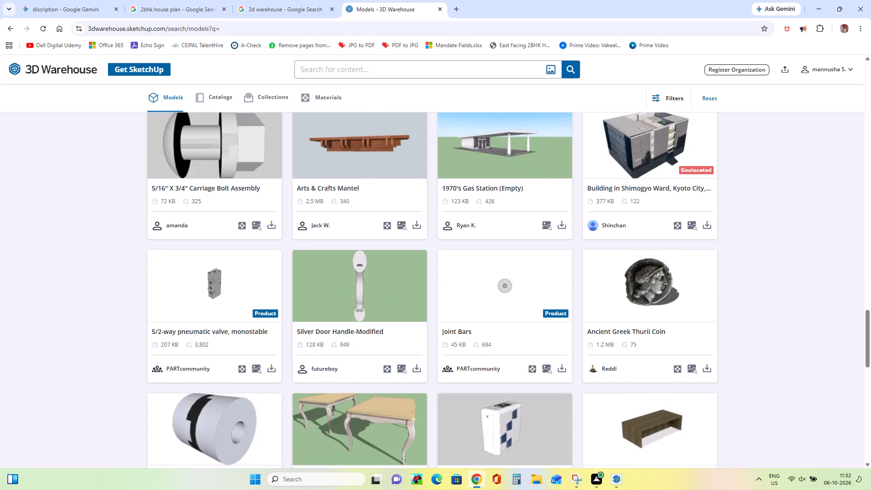
Search the 3D Warehouse models for "sofa" and load more results at the end of the list.
left_click(362, 67)
type("sofa")
key("Return")
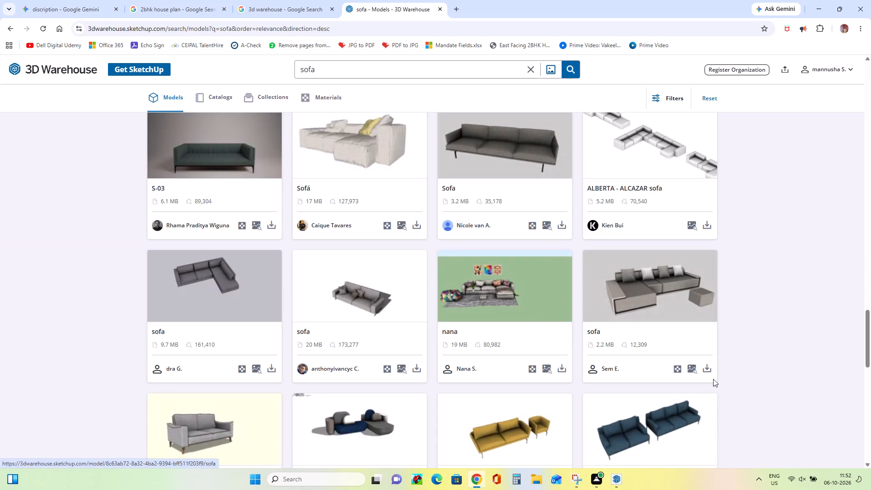
scroll(709, 287, "down", 5)
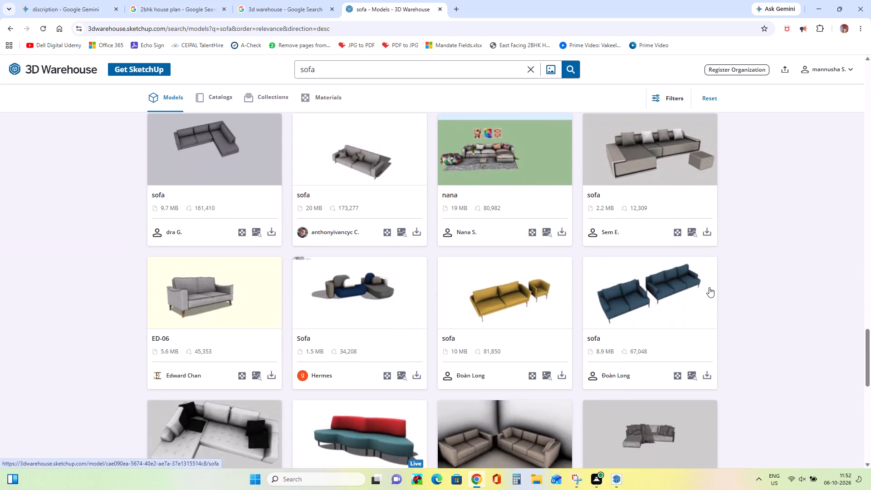
scroll(709, 287, "down", 1)
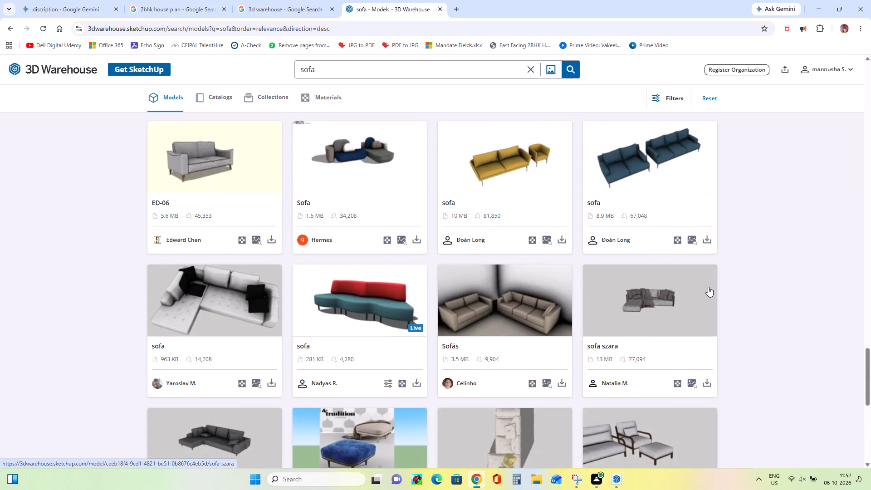
scroll(708, 287, "down", 4)
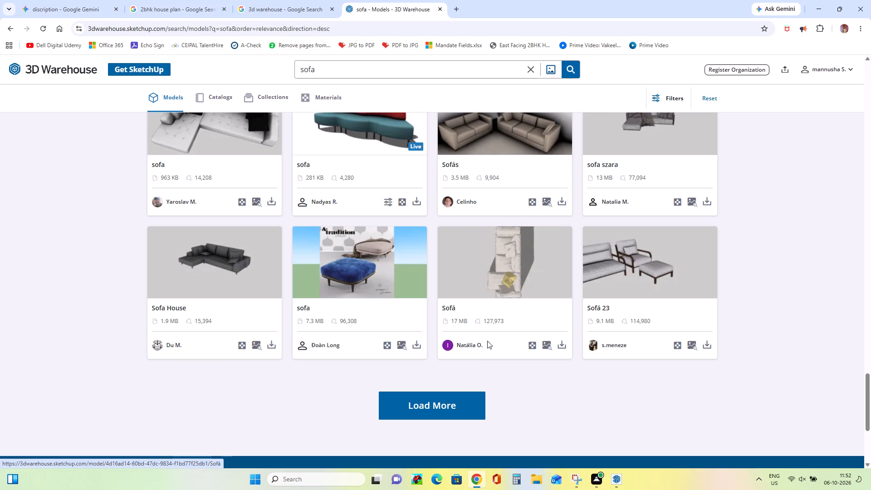
left_click(442, 408)
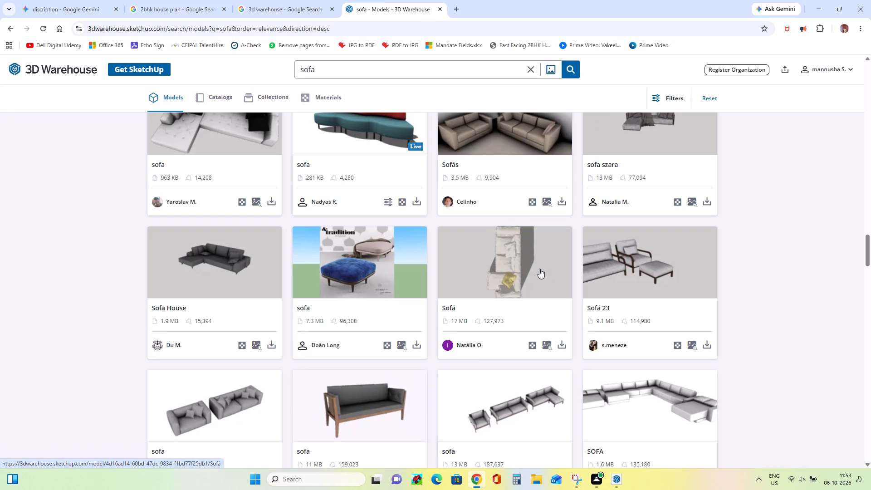
Find the "Sofa white set" model among the additional sofa results and download it as a SketchUp file.
scroll(526, 226, "down", 3)
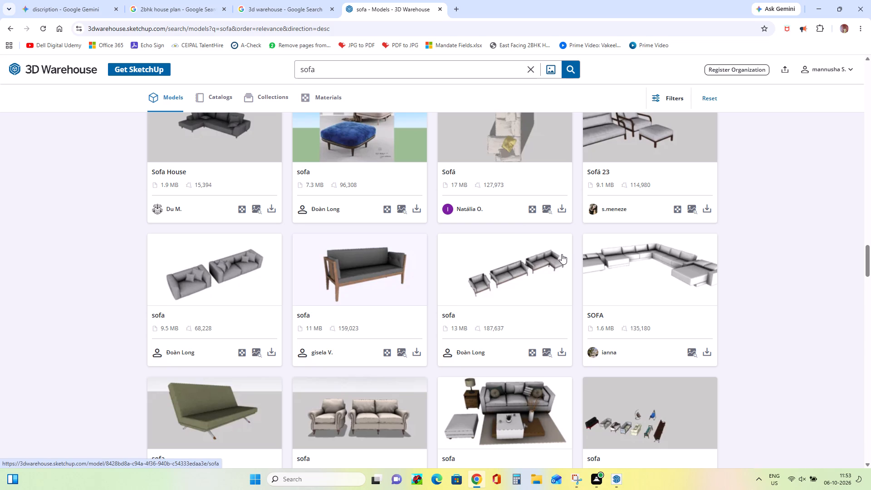
scroll(562, 256, "down", 5)
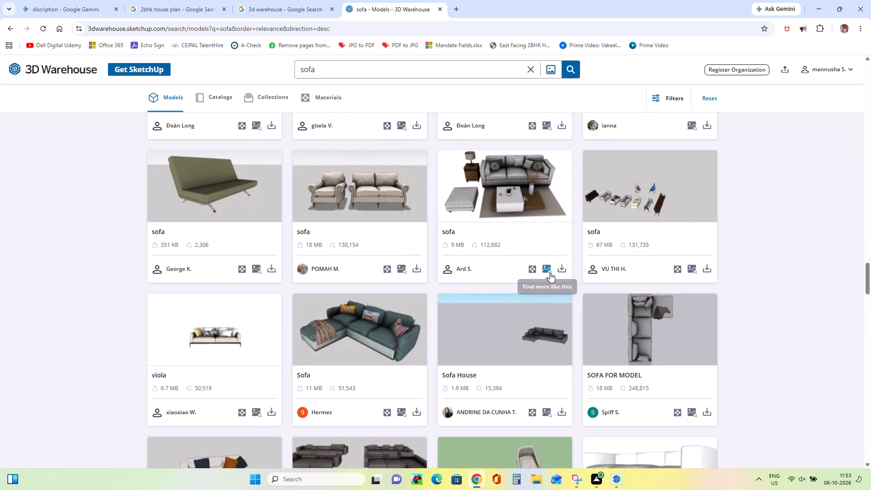
scroll(546, 272, "down", 3)
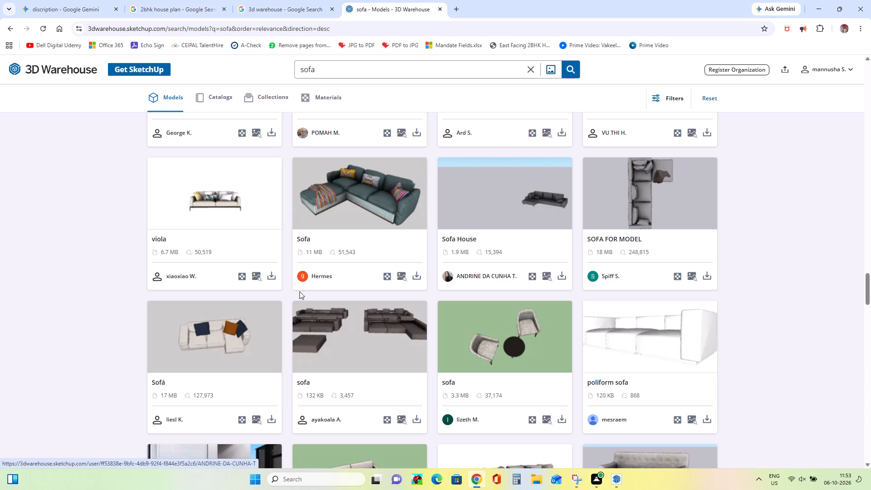
scroll(322, 272, "down", 3)
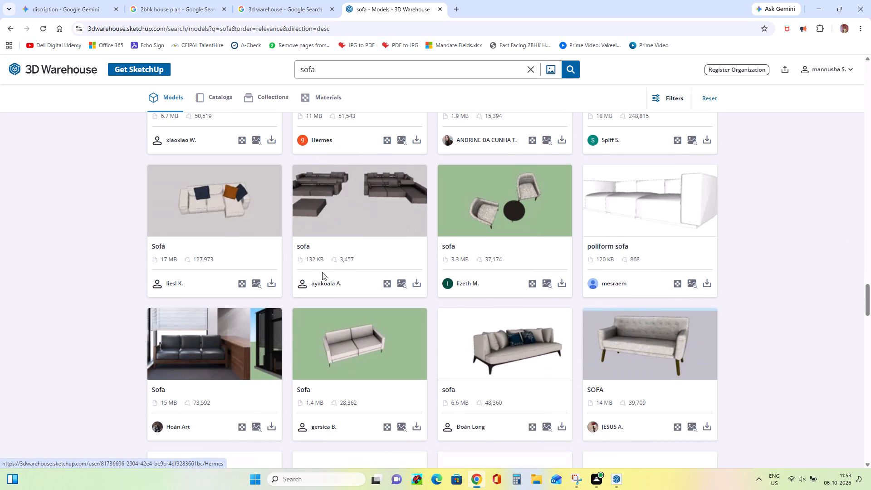
scroll(519, 350, "down", 2)
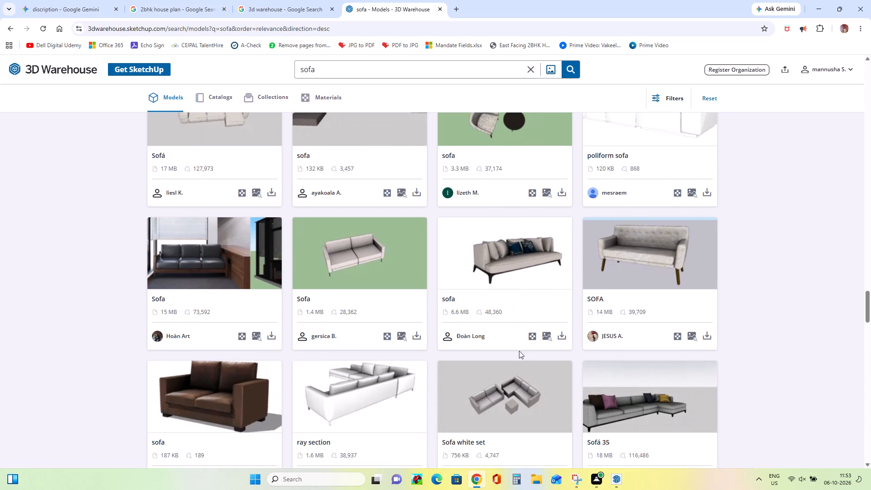
scroll(540, 382, "down", 3)
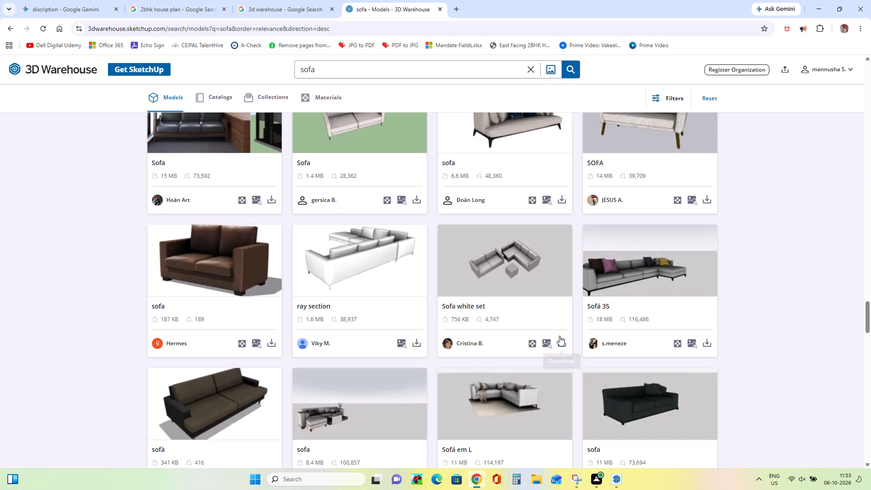
left_click(558, 343)
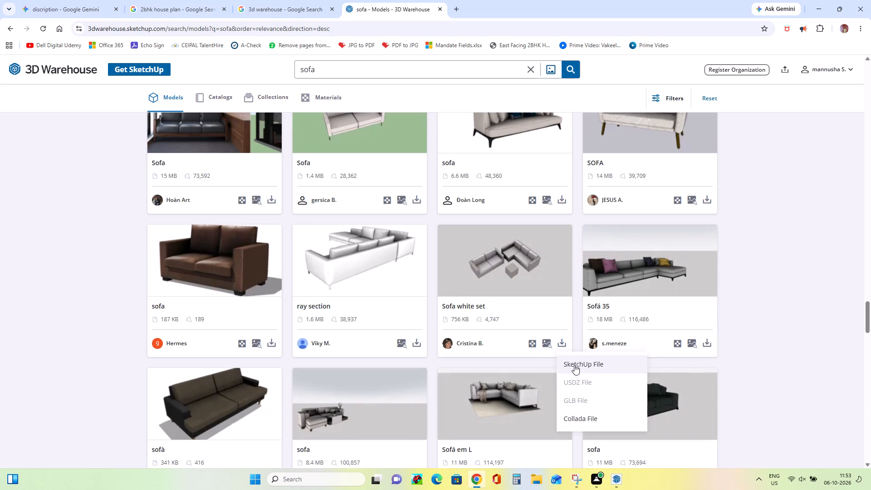
left_click(574, 365)
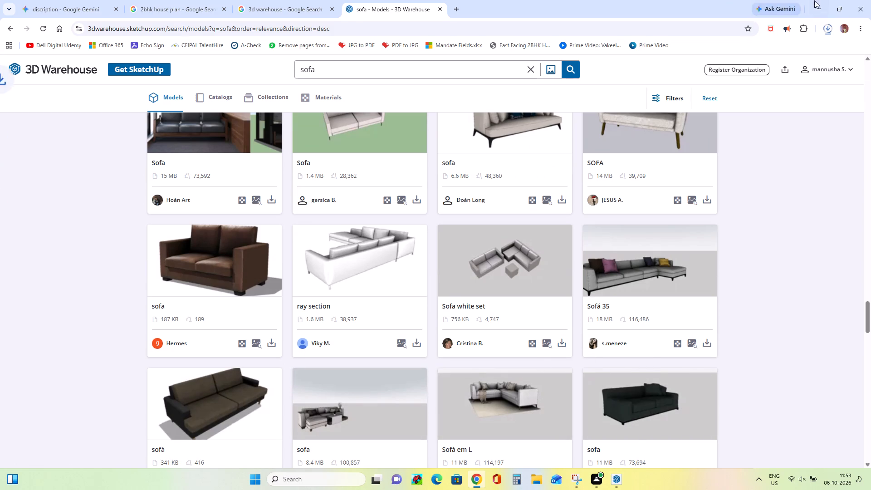
Switch back to SketchUp and delete the selected sofa component from the drawing room.
left_click(821, 2)
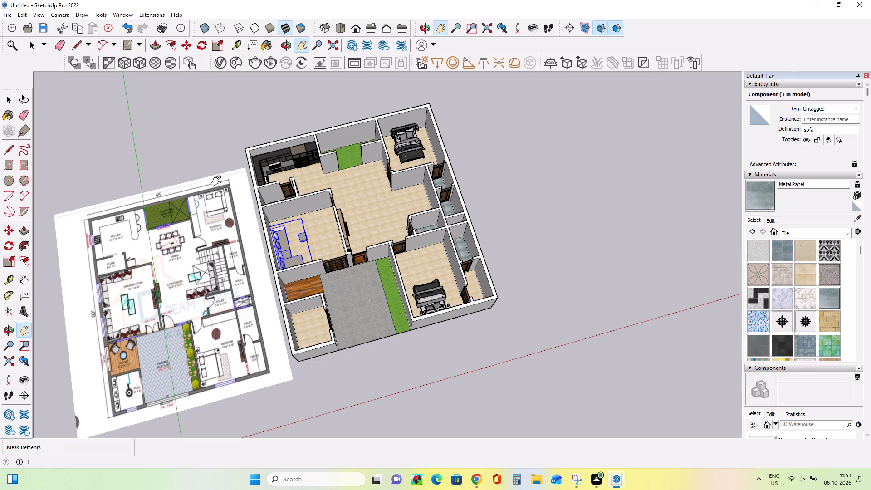
key("Delete")
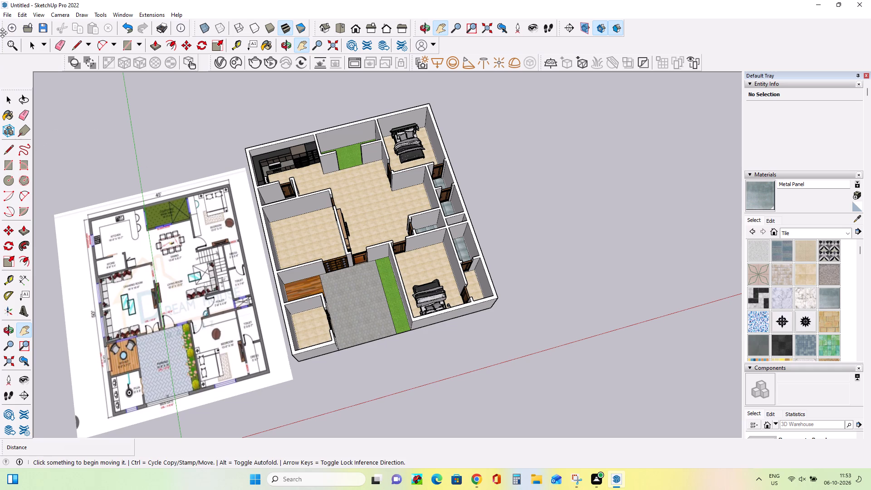
Import the downloaded Sofas file and place the sofa set on the drawing room floor.
left_click(2, 13)
left_click(53, 173)
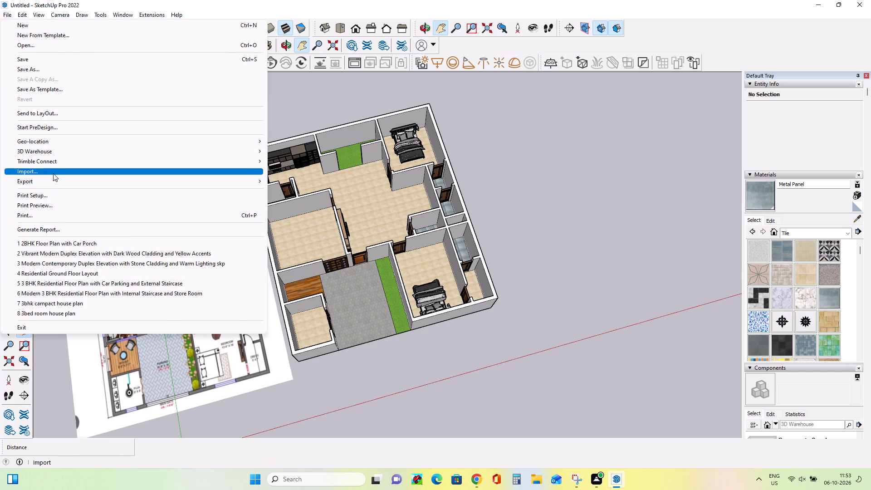
left_click(391, 209)
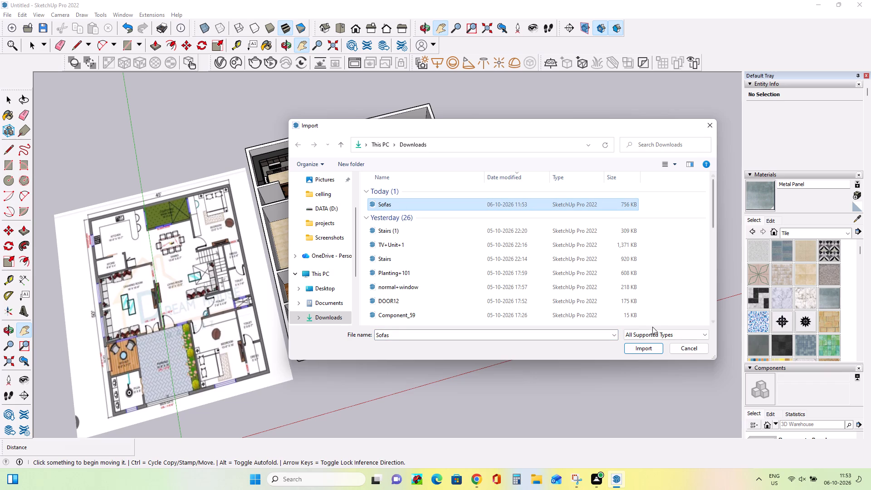
left_click(637, 353)
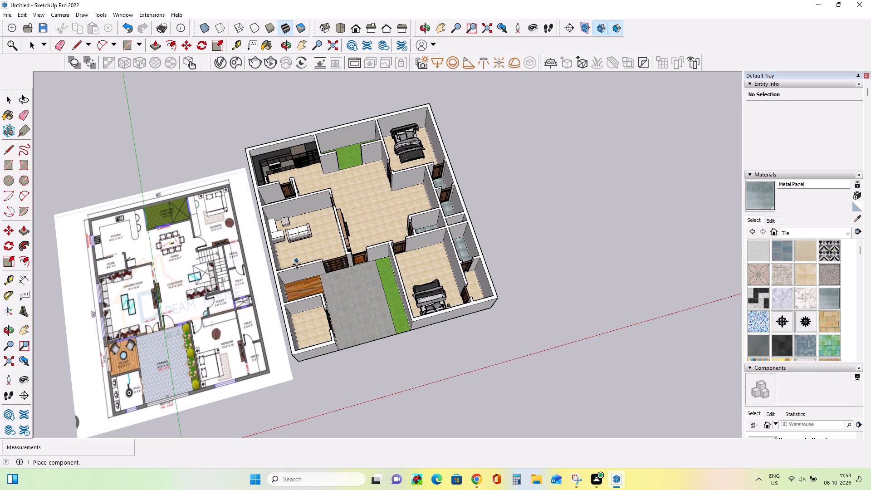
left_click(322, 262)
Move the new sofa set across the drawing room floor toward the outer wall corner beside the sit-out.
middle_click_drag(424, 233, 271, 235)
scroll(340, 186, "up", 5)
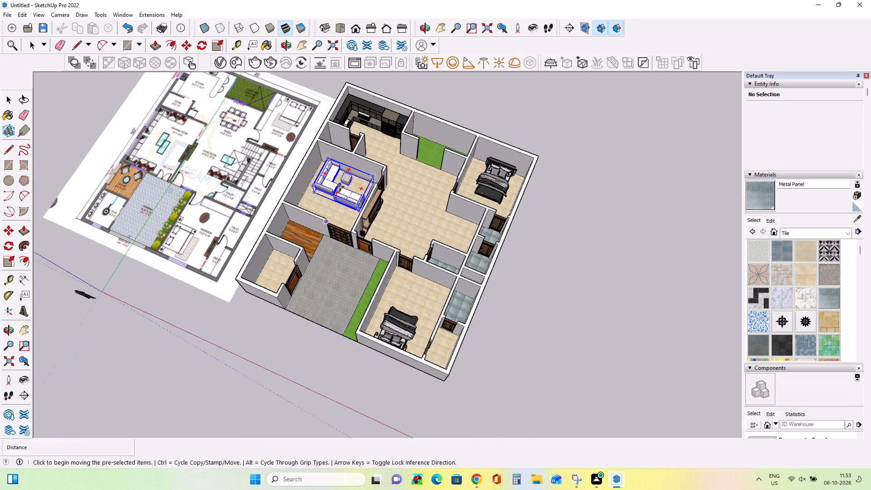
scroll(340, 187, "up", 20)
scroll(340, 187, "up", 3)
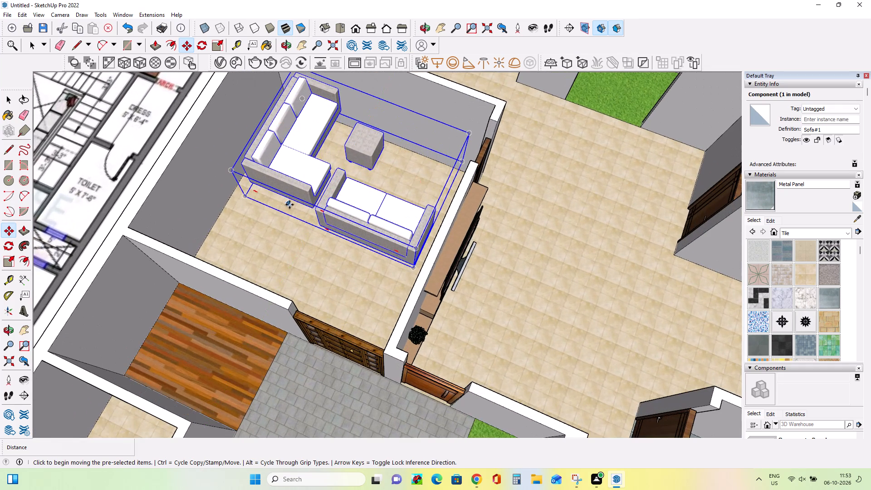
middle_click_drag(352, 219, 253, 243)
left_click(270, 151)
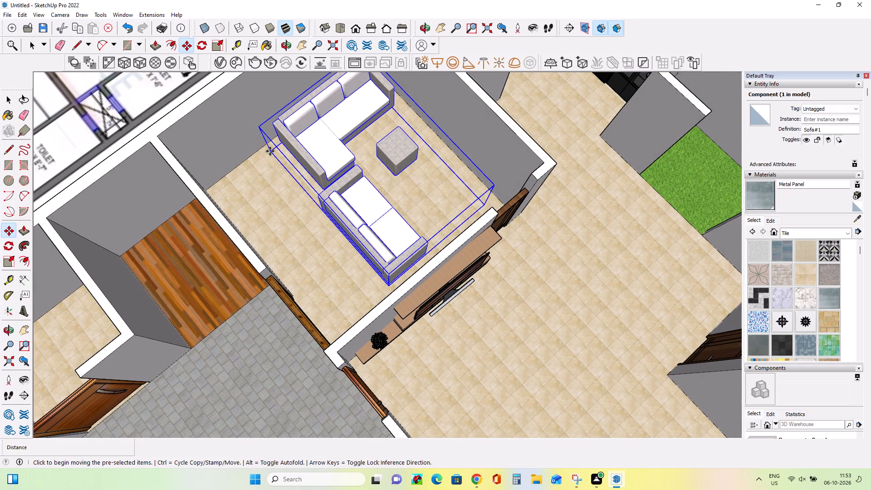
left_click(223, 177)
Rotate the sofa set 90° on the floor plane about a point beside the drawing room's outer wall.
middle_click_drag(432, 176, 382, 187)
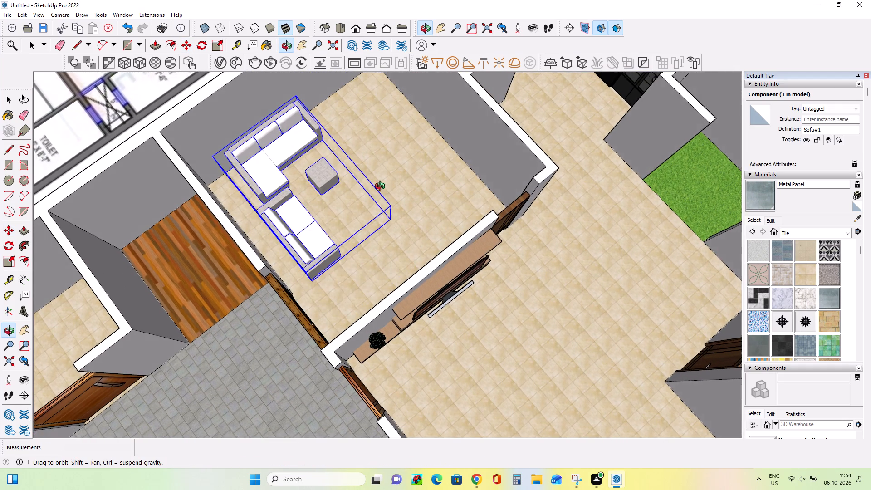
middle_click_drag(382, 187, 228, 145)
middle_click_drag(537, 149, 406, 171)
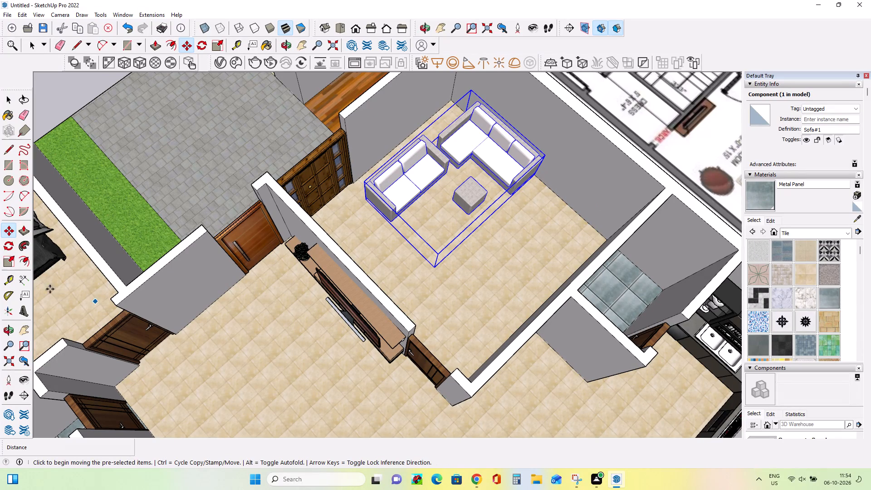
left_click(5, 249)
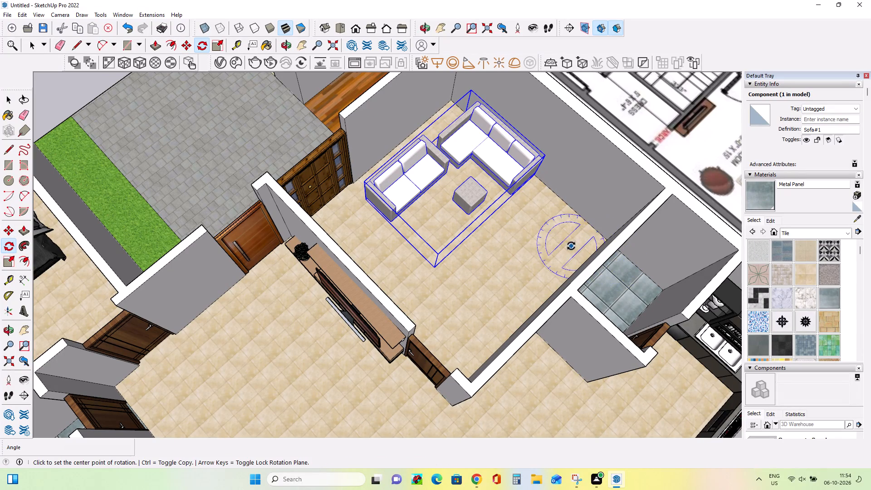
left_click(571, 246)
left_click(508, 306)
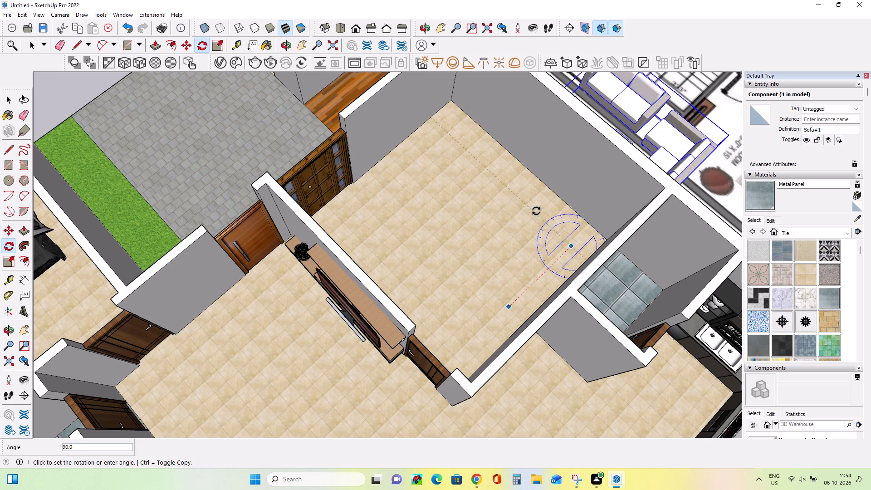
left_click(536, 211)
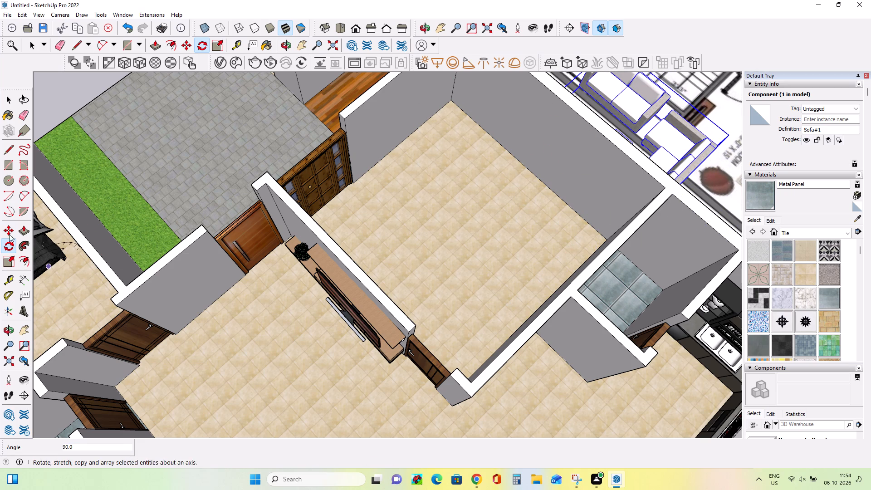
Move the rotated sofa set about 10' 9 1/4" back inside the drawing room, against its long outer wall.
left_click(5, 228)
left_click(728, 139)
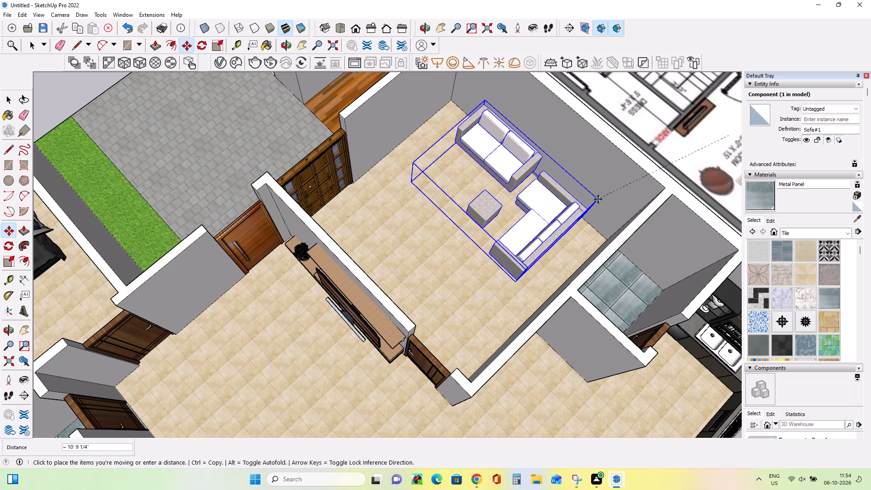
left_click(598, 199)
Stretch the sofa set along the red axis toward both drawing room side walls, scaling about 1.28 toward the entrance side first.
middle_click_drag(443, 293, 634, 211)
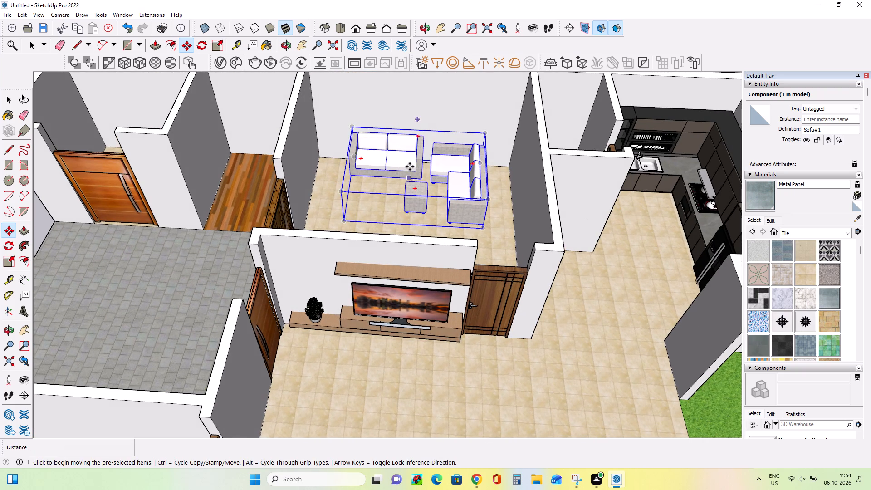
scroll(410, 167, "up", 4)
middle_click_drag(412, 175, 427, 198)
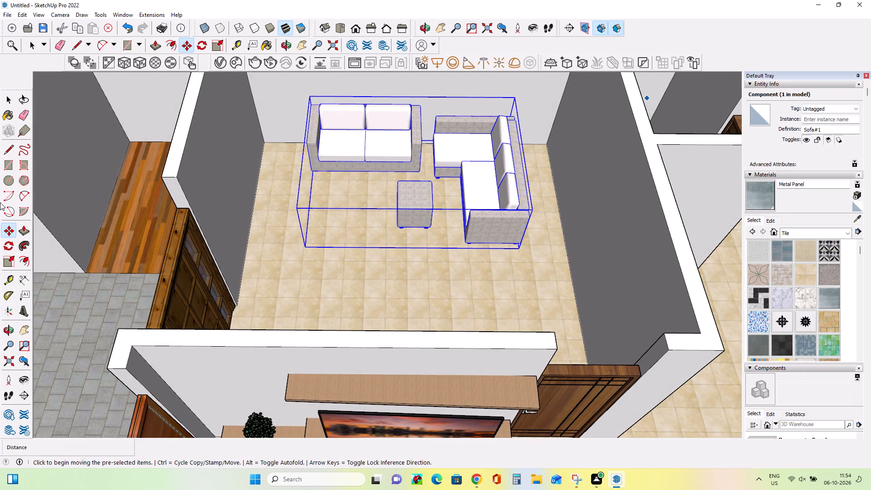
left_click(8, 261)
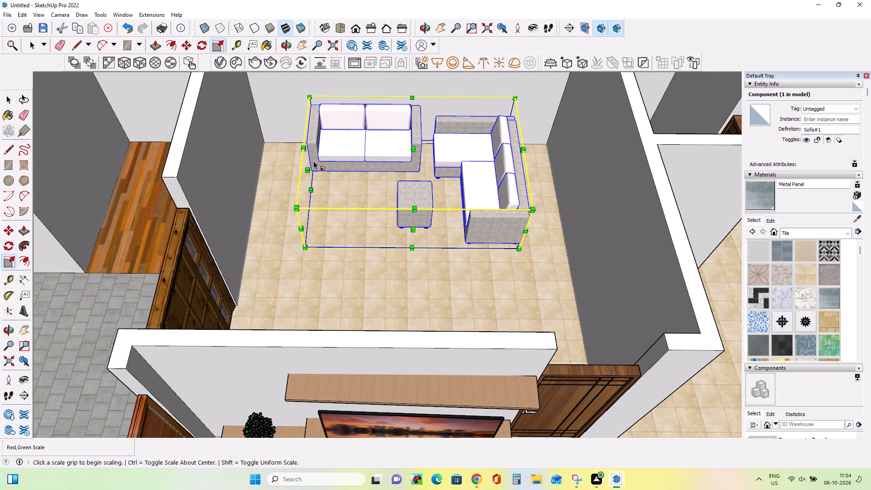
left_click(311, 168)
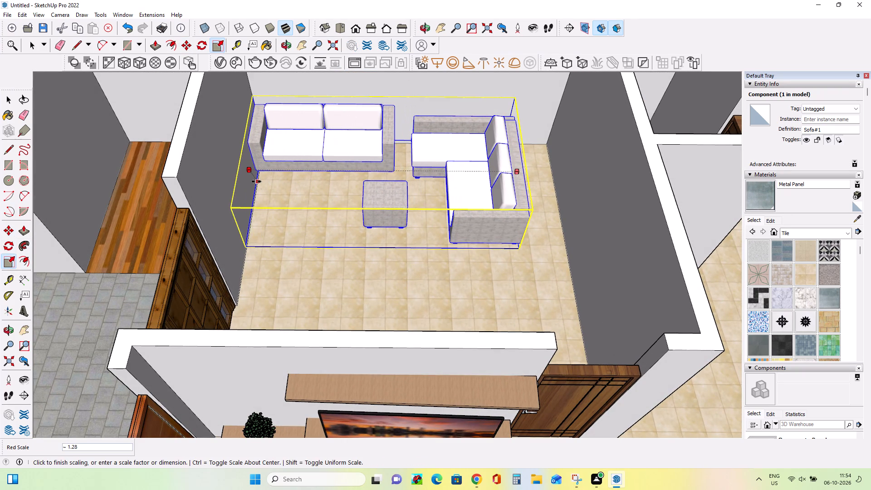
left_click(256, 181)
middle_click(557, 176)
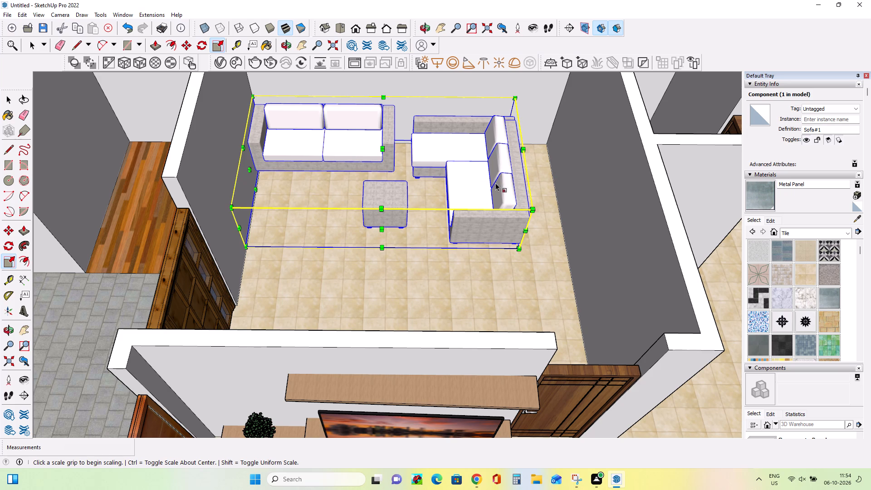
middle_click_drag(456, 183, 308, 186)
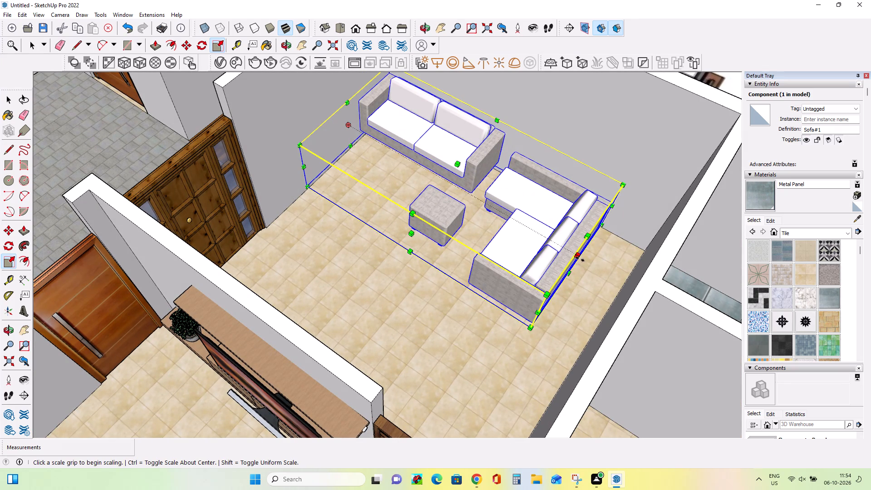
left_click(580, 259)
left_click(624, 294)
Scale the sofa set along the green axis by about 1.38 toward the TV unit wall.
middle_click_drag(382, 329, 489, 311)
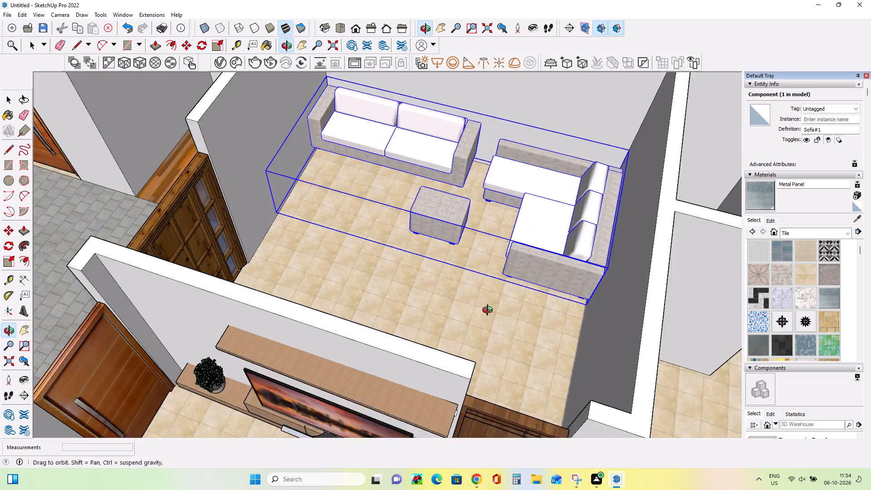
middle_click_drag(489, 311, 545, 286)
middle_click_drag(445, 230, 455, 271)
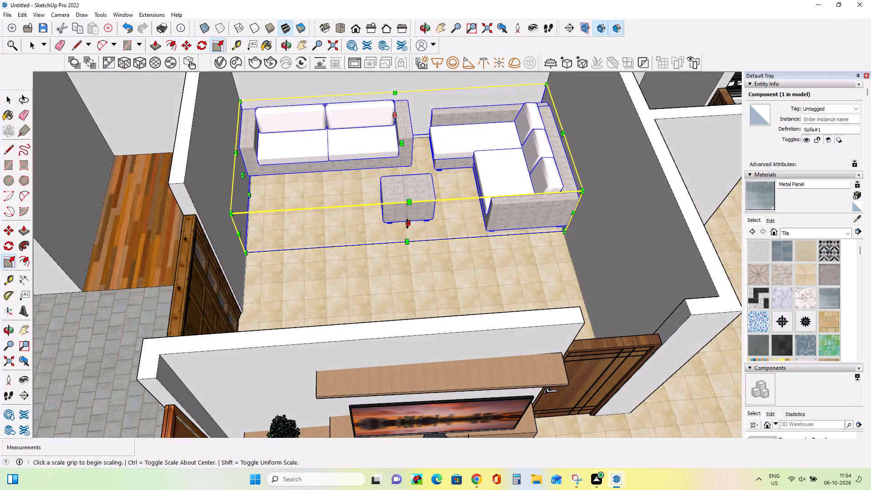
left_click(407, 224)
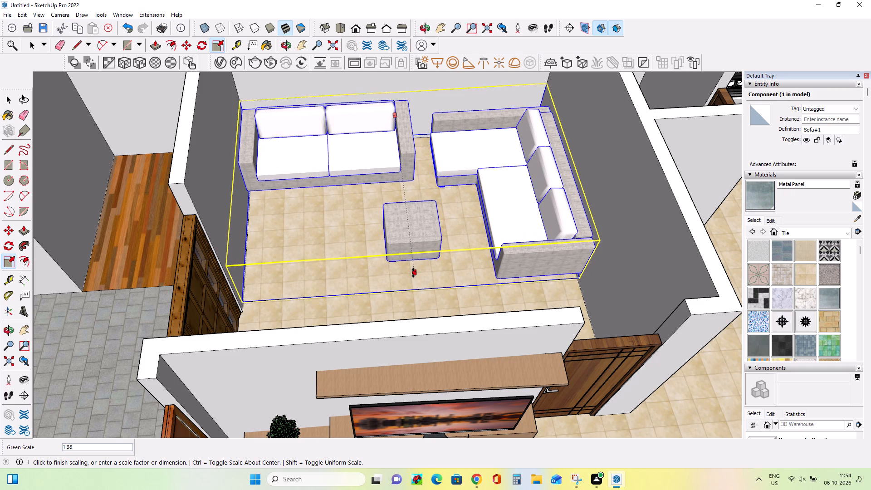
left_click(413, 273)
Clear the selection and examine the whole house model alongside the floor plan image to compare their layouts.
scroll(521, 253, "down", 12)
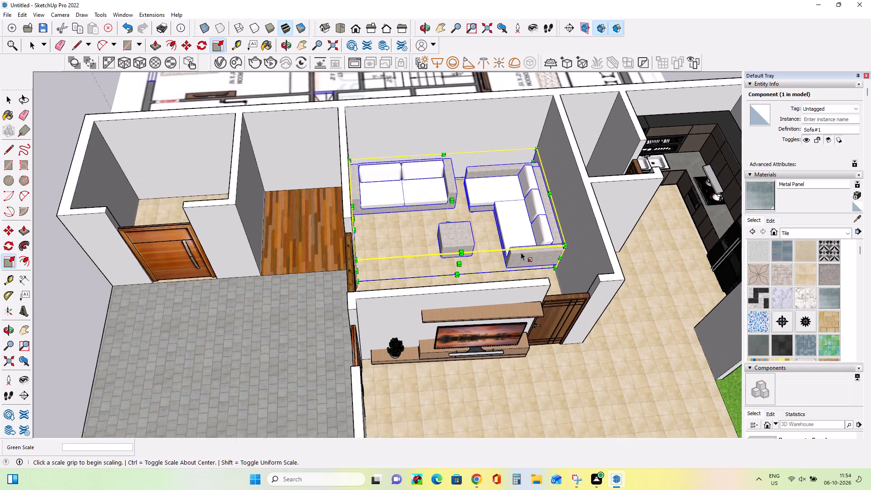
scroll(521, 252, "down", 20)
scroll(521, 252, "down", 4)
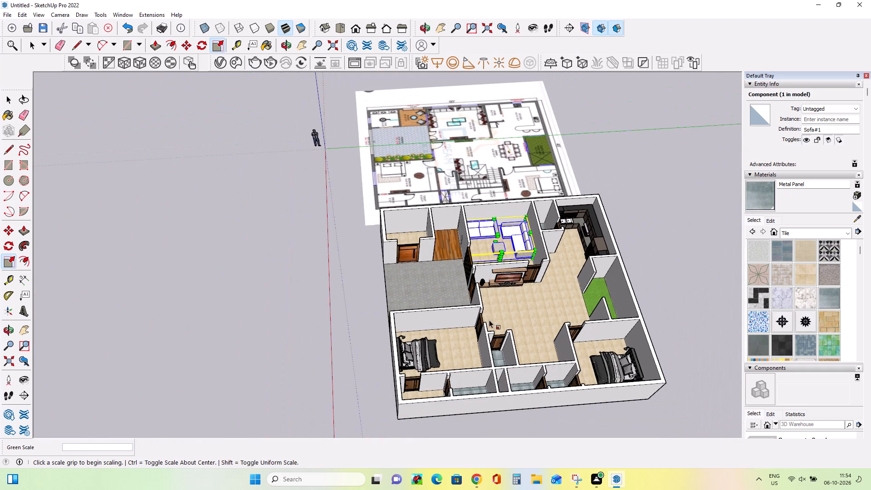
scroll(489, 320, "down", 1)
middle_click_drag(489, 323, 655, 412)
middle_click_drag(486, 258, 599, 254)
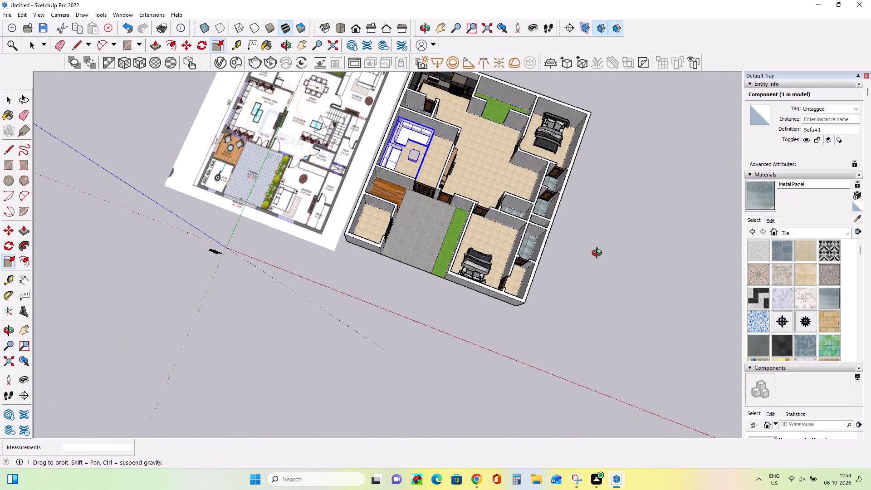
middle_click_drag(599, 254, 624, 186)
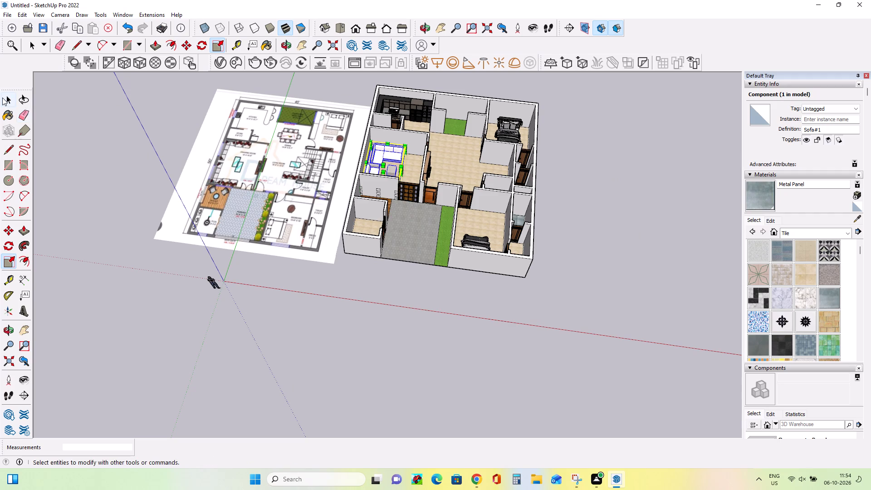
left_click(4, 98)
left_click(109, 183)
middle_click_drag(444, 192, 483, 228)
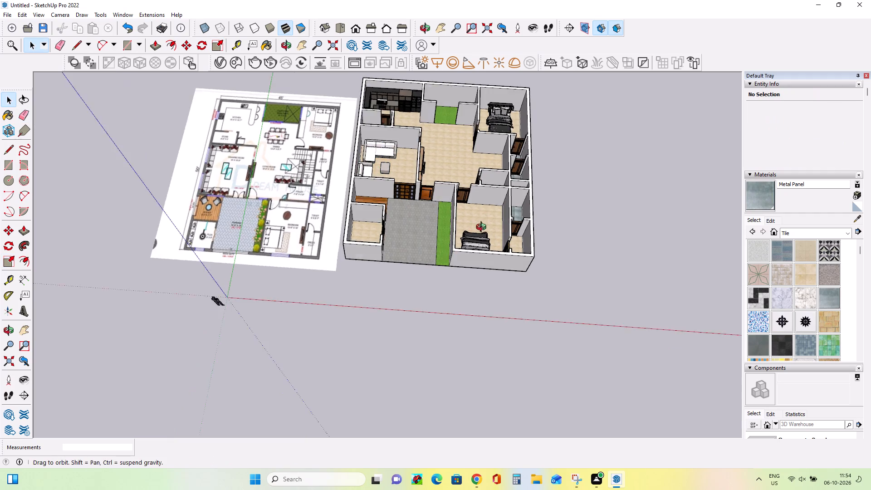
middle_click_drag(483, 228, 511, 228)
scroll(363, 171, "up", 3)
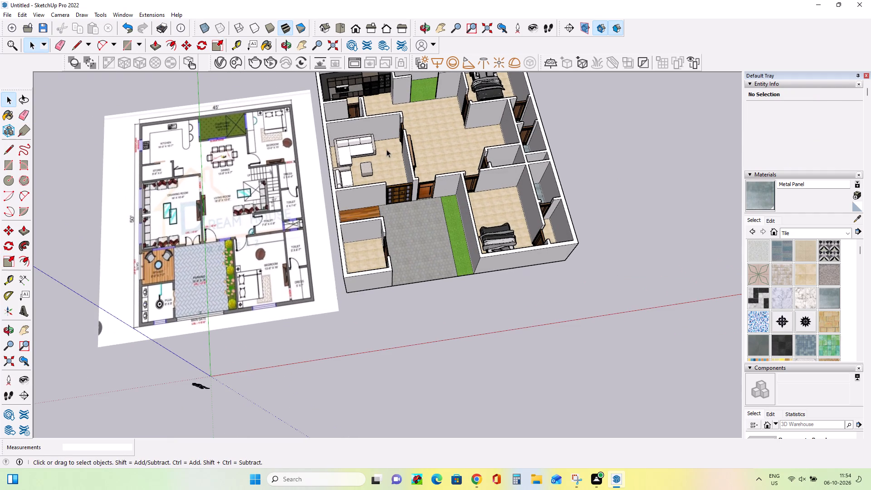
middle_click_drag(405, 147, 423, 183)
scroll(423, 183, "up", 1)
scroll(423, 183, "down", 8)
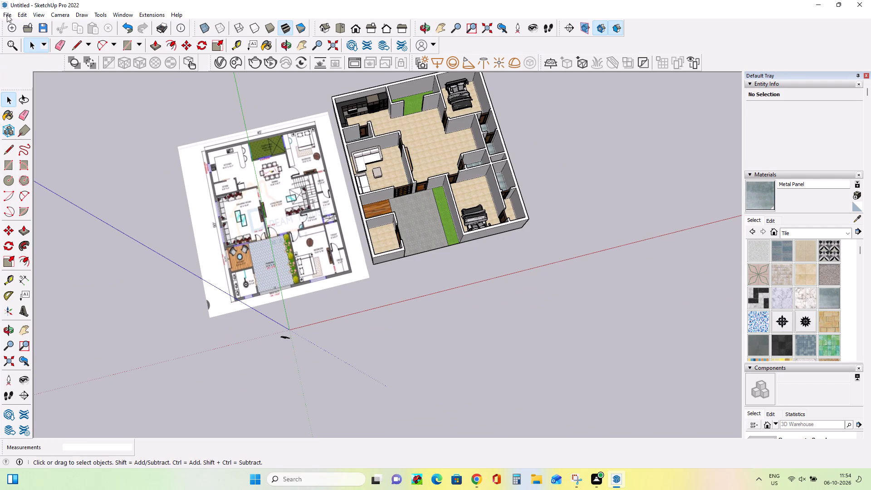
Switch to 3D Warehouse in Chrome and search the models for stairs.
left_click(477, 486)
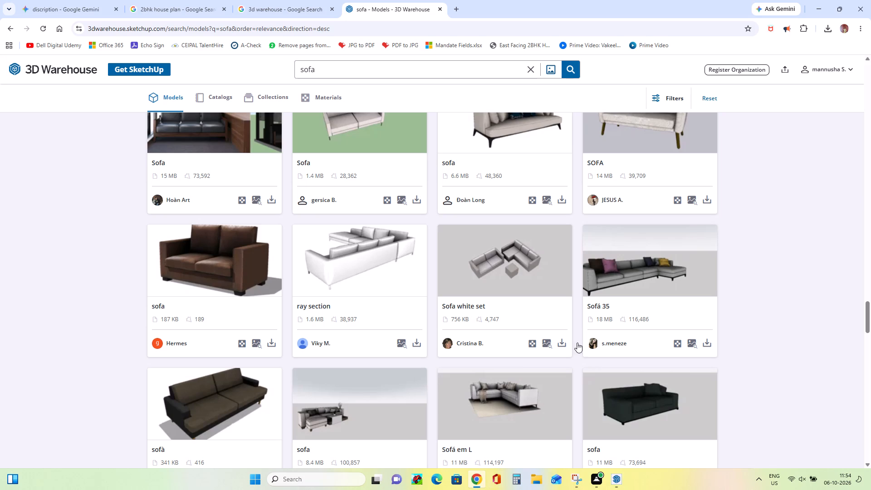
left_click(365, 72)
key("BackSpace")
key("BackSpace")
key("BackSpace")
key("BackSpace")
type("sairs")
key("Return")
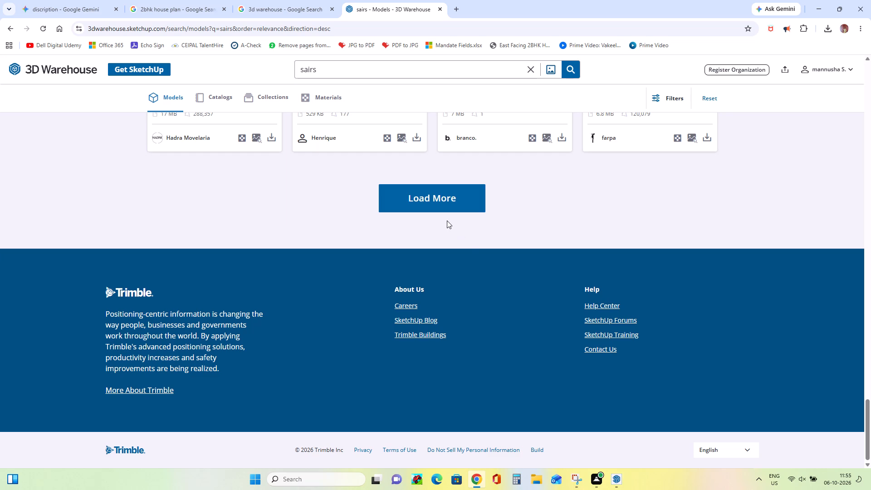
scroll(448, 221, "up", 7)
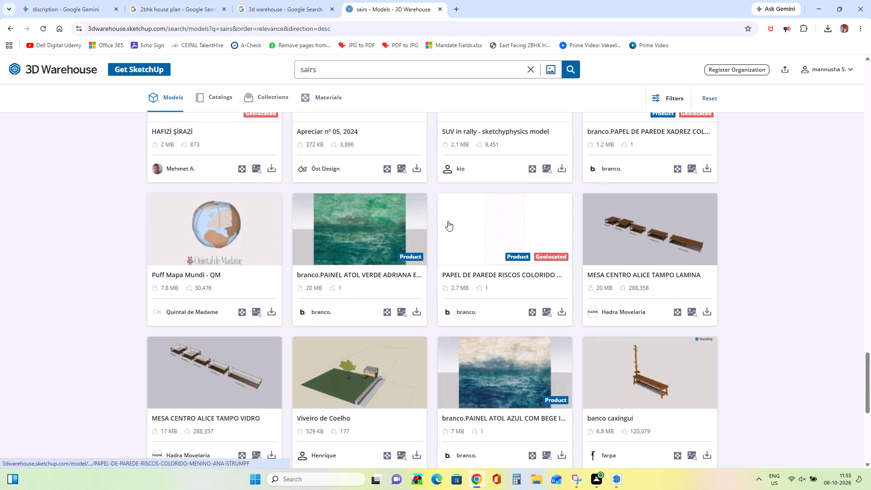
scroll(446, 245, "up", 4)
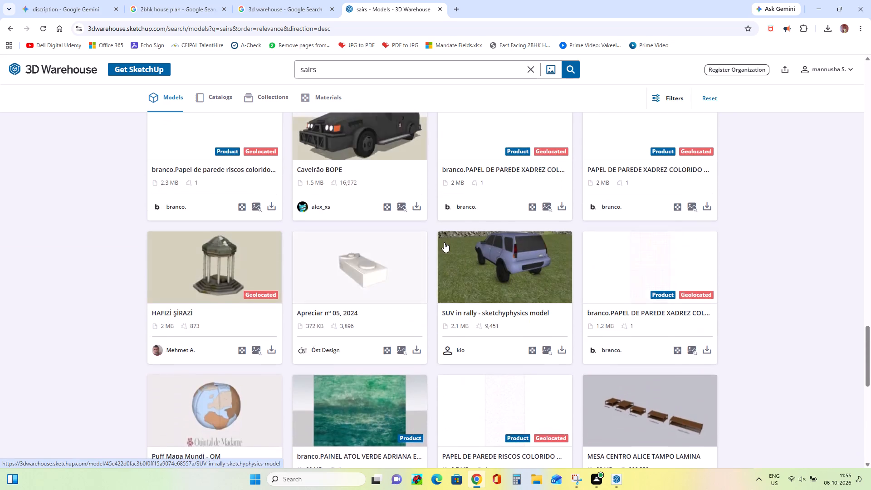
scroll(444, 242, "up", 5)
left_click(341, 76)
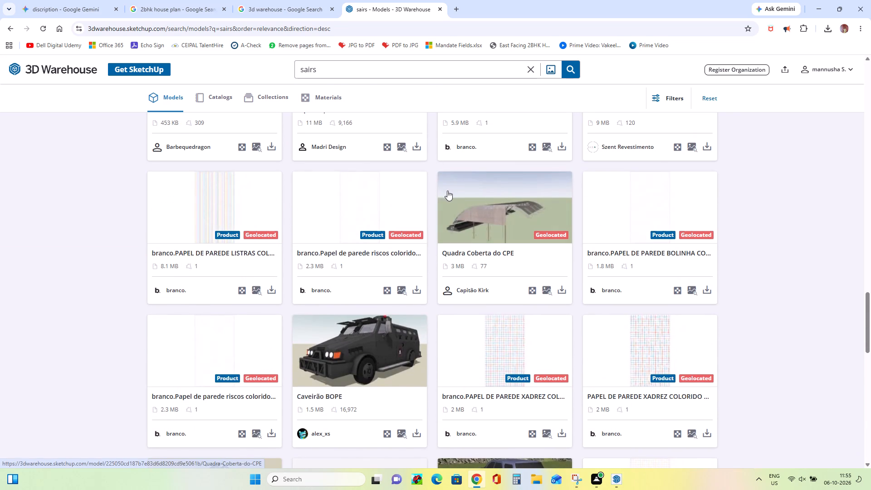
key("BackSpace")
key("BackSpace")
key("BackSpace")
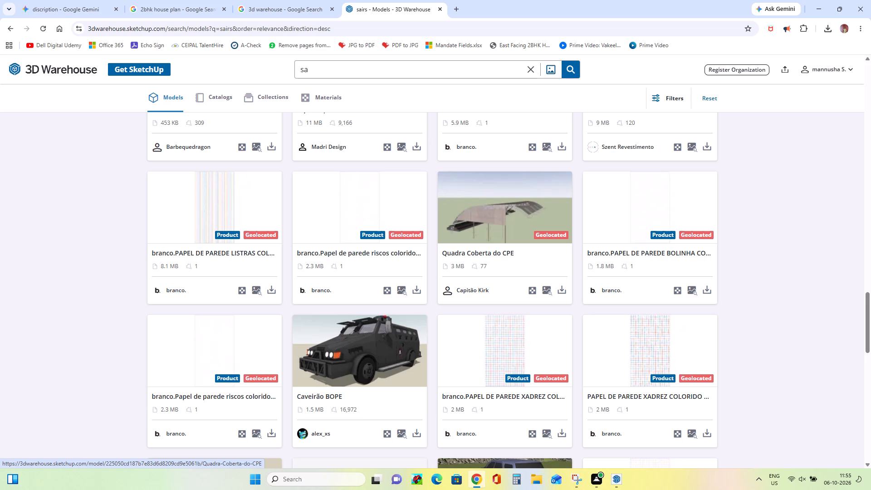
key("BackSpace")
type("tairs")
key("Return")
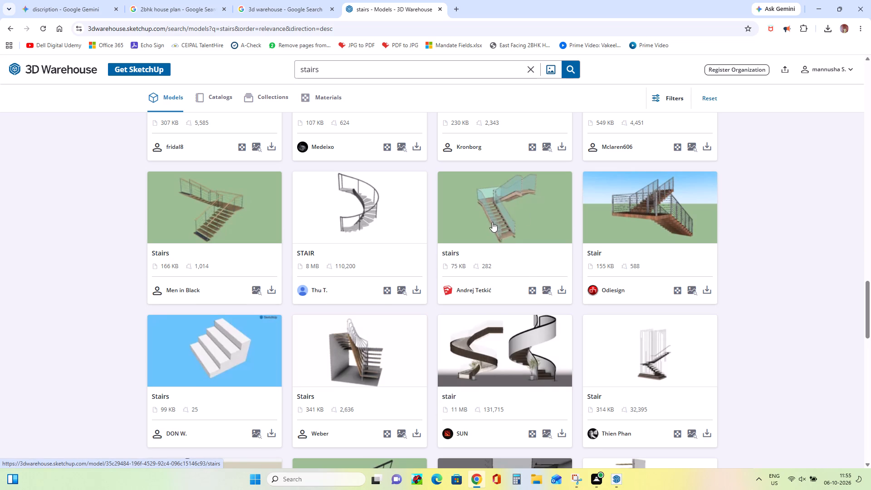
Browse the stairs search results to compare staircase designs, and preview the grey three-flight Stairs model with metal railings.
scroll(480, 218, "down", 3)
scroll(463, 311, "down", 1)
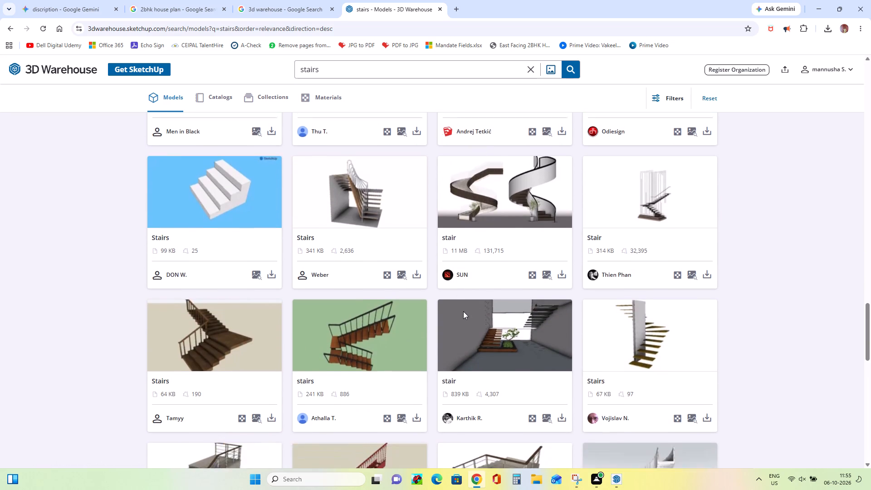
scroll(463, 311, "down", 5)
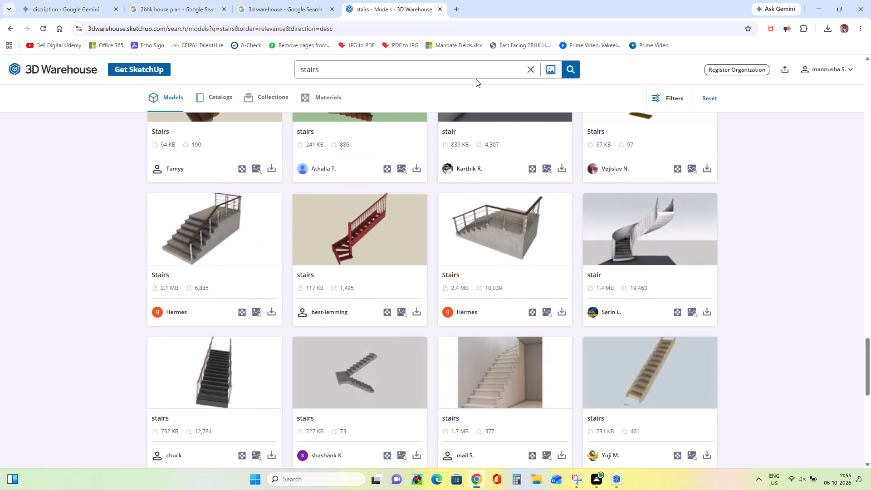
scroll(354, 272, "down", 6)
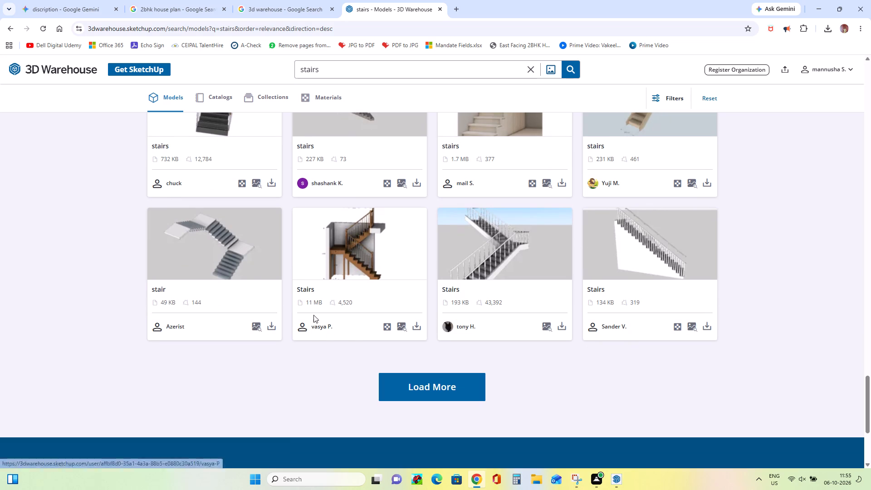
scroll(466, 354, "up", 5)
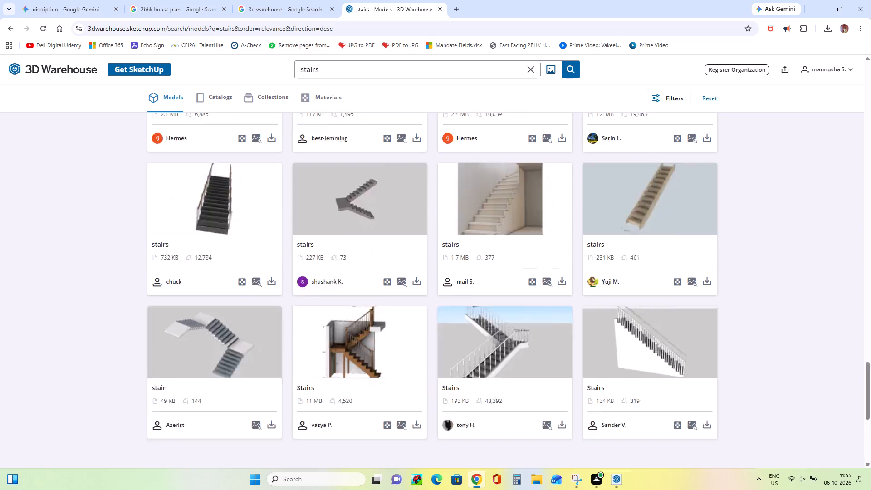
scroll(466, 353, "up", 16)
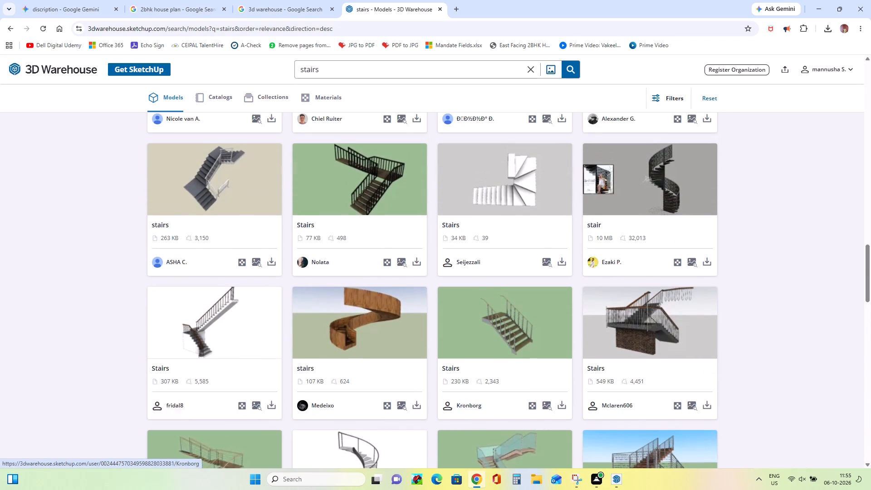
scroll(466, 353, "up", 6)
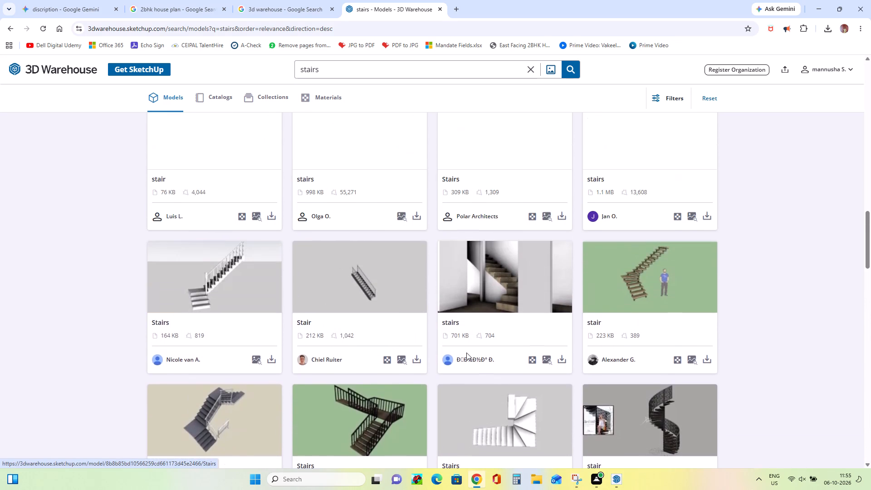
scroll(466, 353, "up", 4)
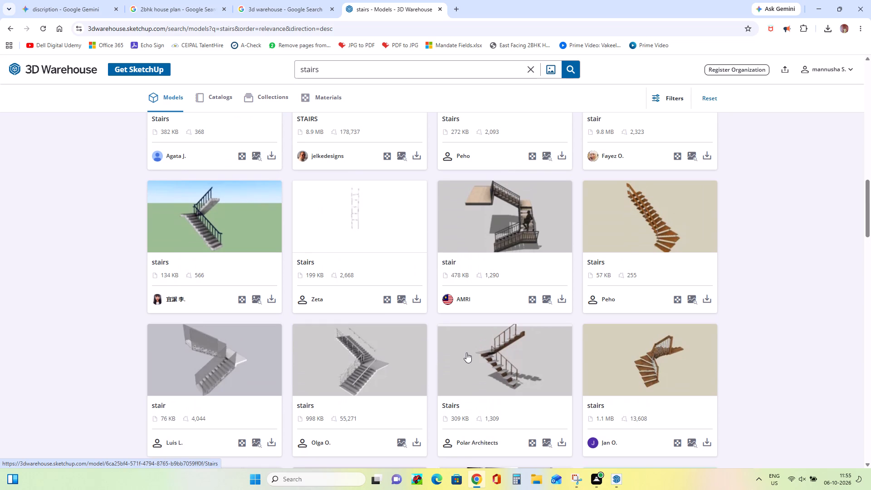
scroll(466, 353, "up", 5)
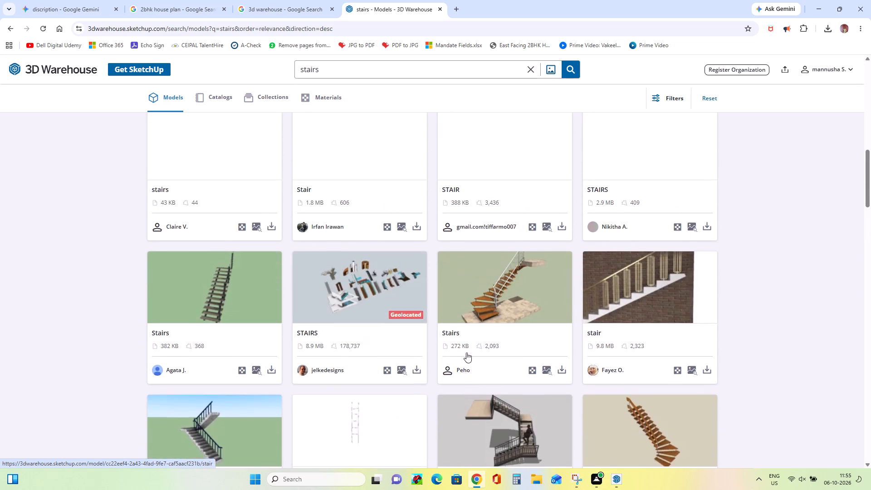
scroll(466, 353, "up", 3)
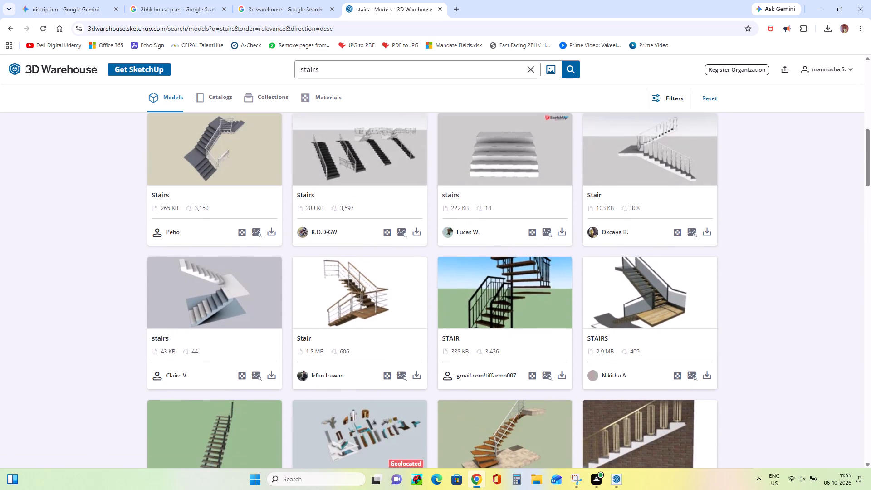
scroll(466, 353, "up", 8)
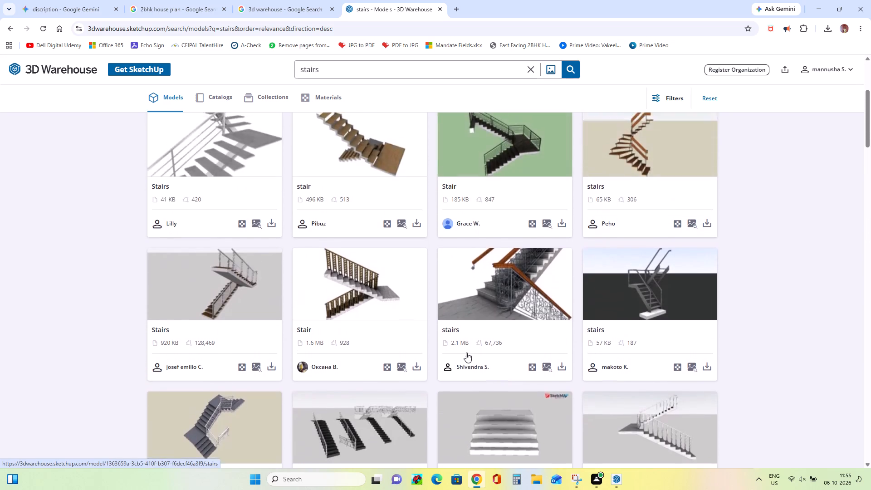
scroll(466, 353, "up", 9)
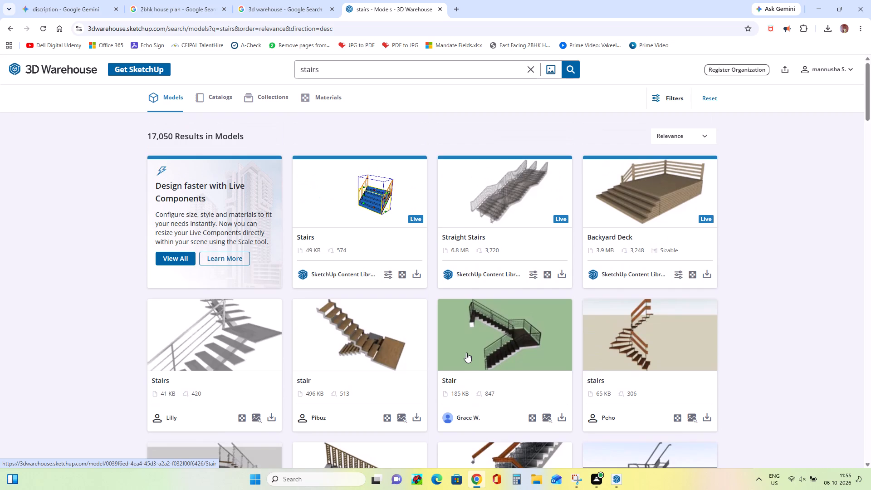
scroll(466, 353, "down", 8)
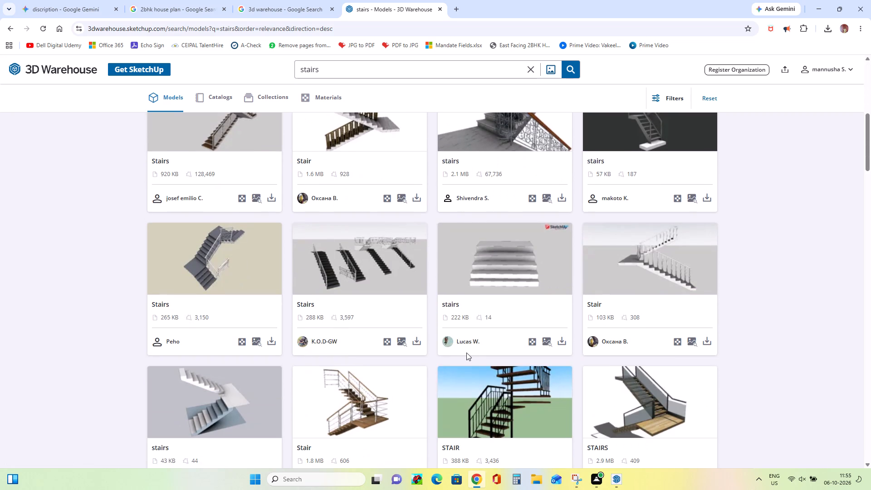
scroll(466, 353, "down", 4)
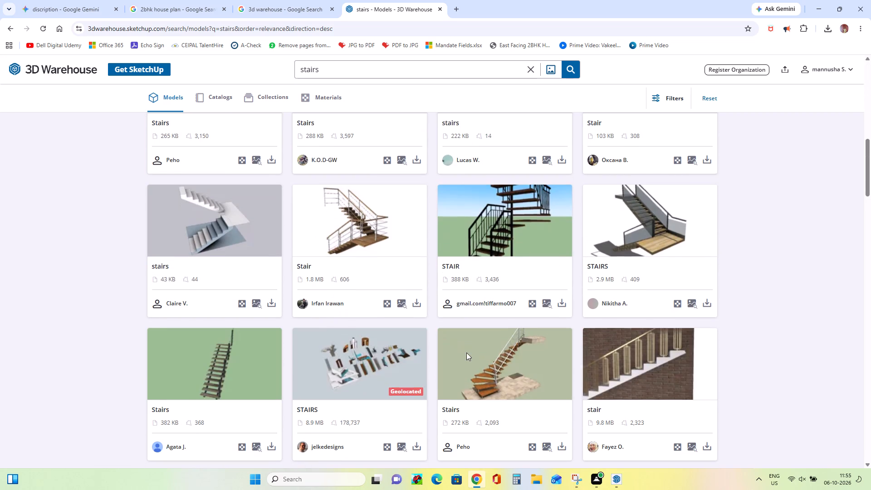
scroll(466, 353, "up", 5)
left_click(219, 294)
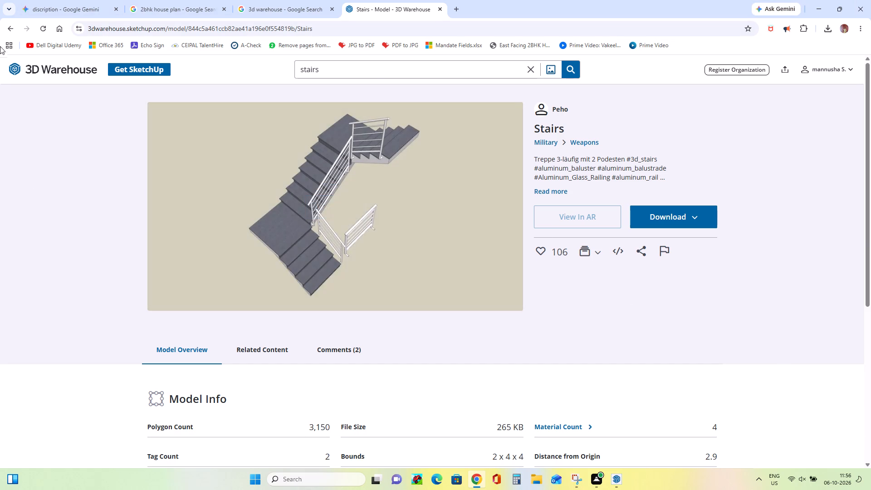
left_click(7, 34)
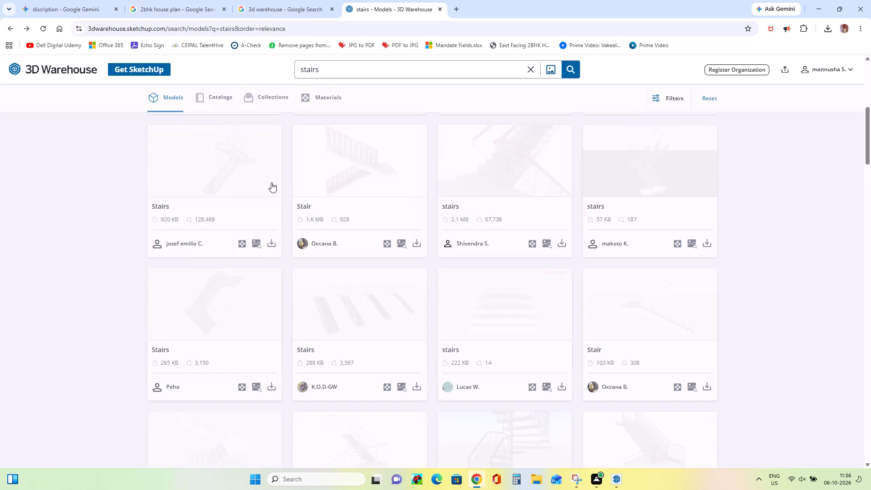
Download the 77 KB dark Stairs model with landing and railings, uploaded by Nolata, as a SketchUp file.
scroll(395, 284, "down", 19)
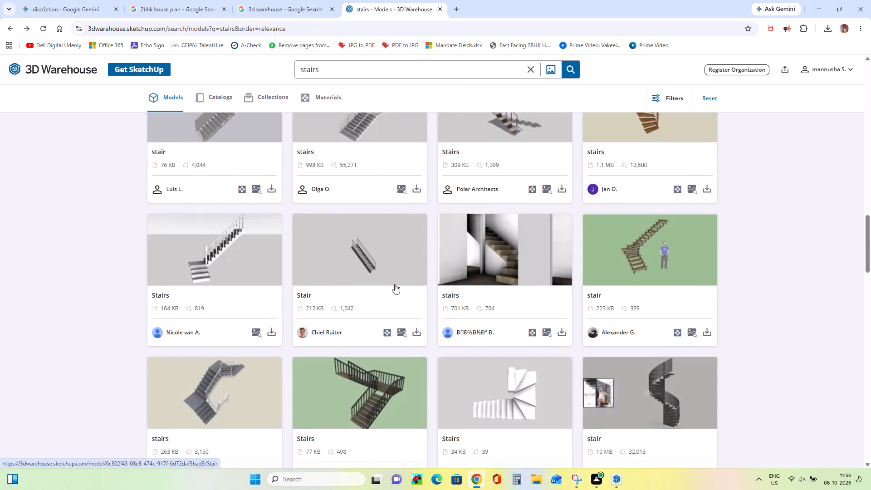
scroll(395, 284, "down", 6)
scroll(395, 284, "up", 8)
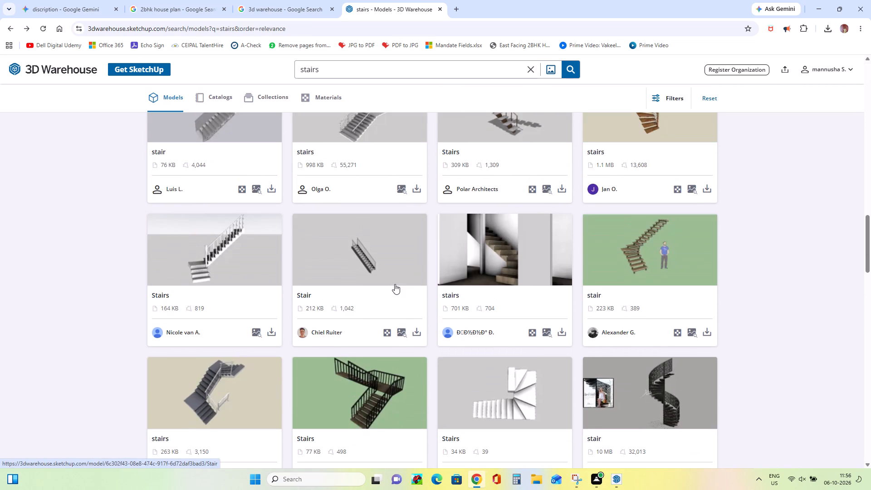
scroll(395, 284, "down", 7)
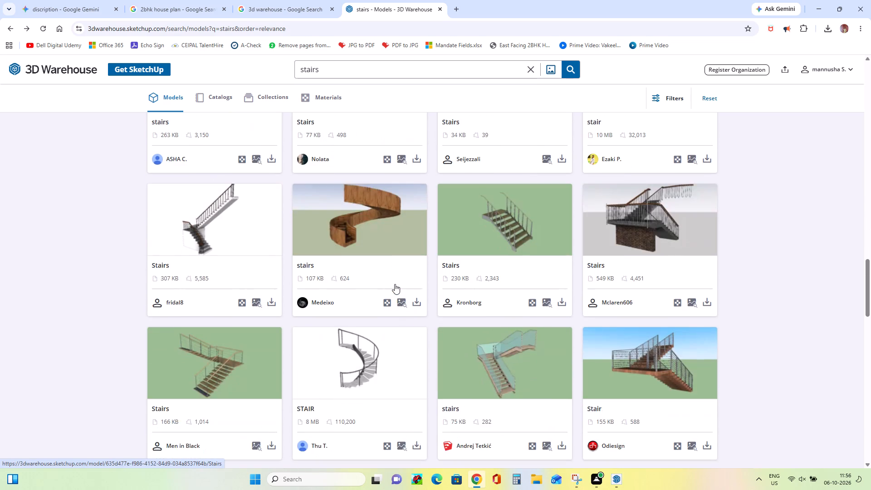
scroll(395, 284, "up", 4)
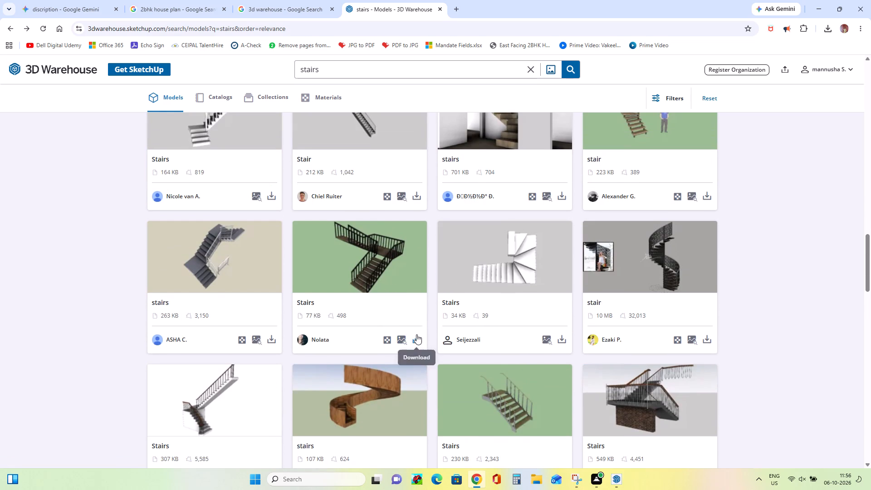
left_click(416, 334)
left_click(441, 368)
Go through the remaining stairs results and load more models at the end of the list.
scroll(471, 289, "down", 3)
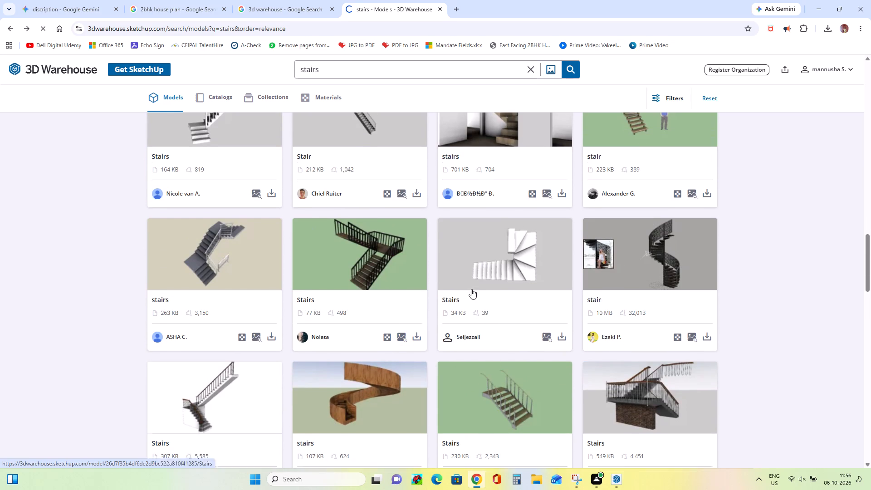
scroll(471, 289, "down", 18)
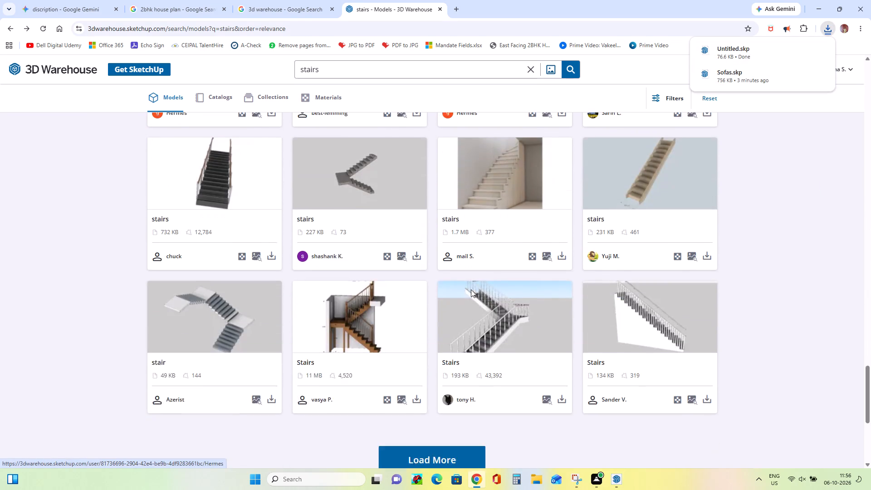
scroll(471, 289, "down", 4)
left_click(454, 265)
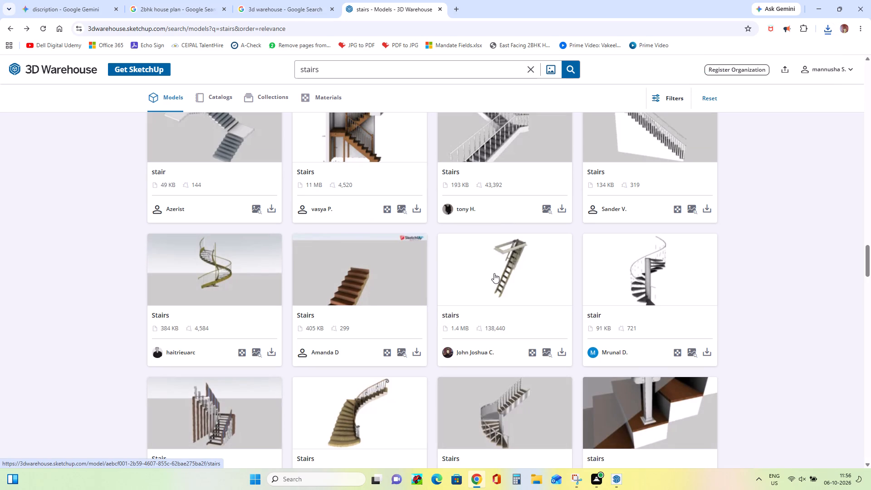
Examine the additional stairs results and open the page of the white geolocated L-shaped stairs model.
scroll(494, 274, "down", 4)
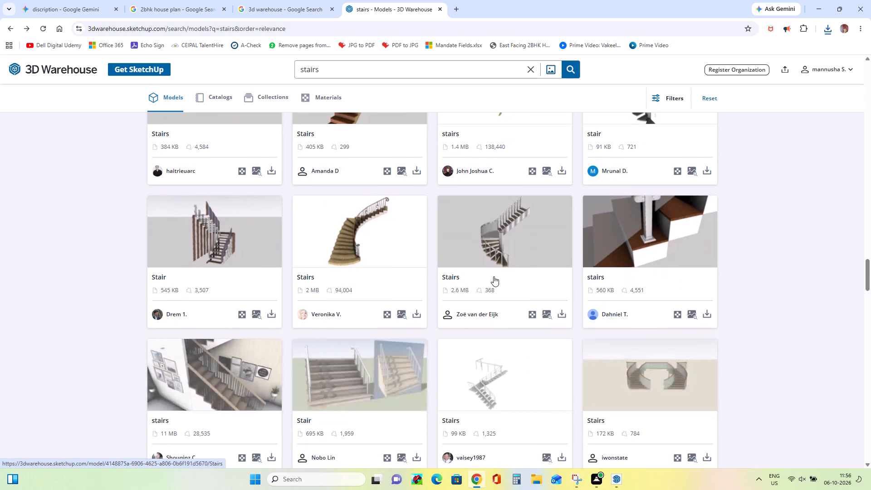
scroll(494, 276, "down", 3)
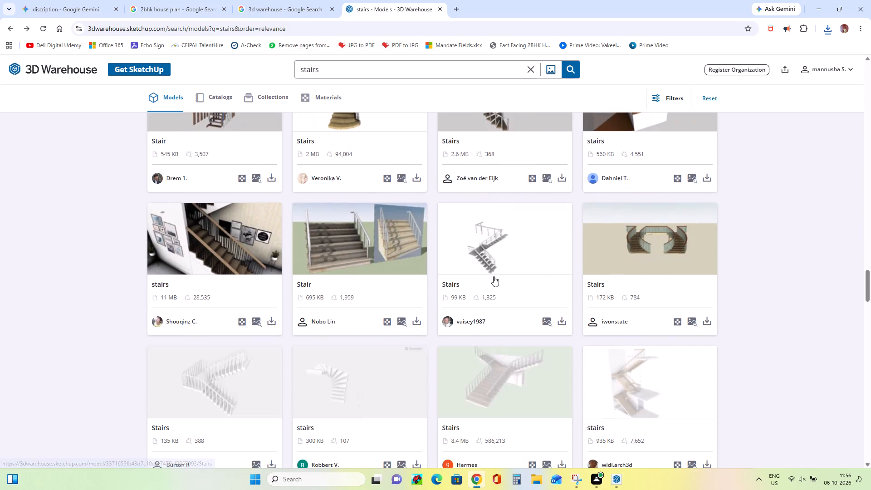
scroll(494, 276, "down", 3)
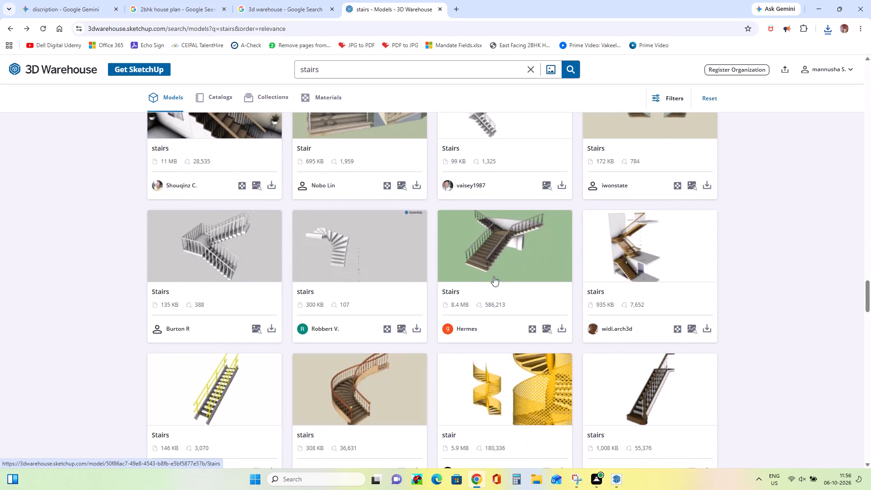
scroll(494, 276, "down", 7)
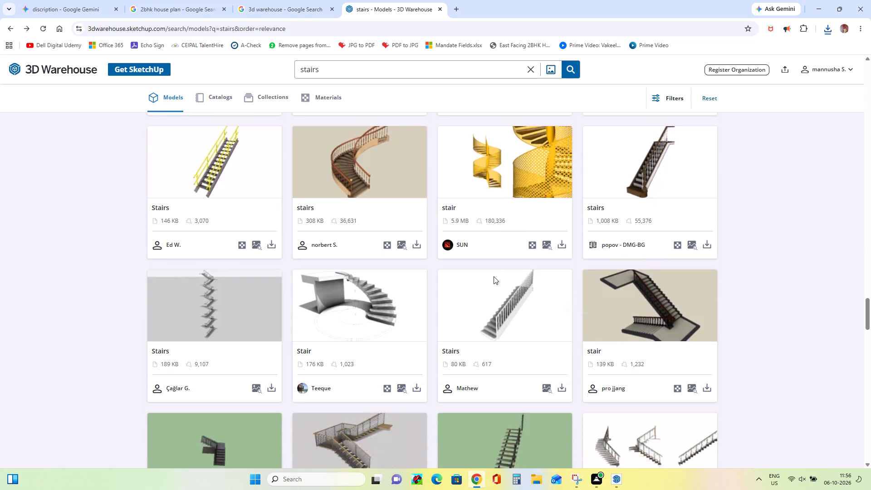
scroll(494, 276, "down", 4)
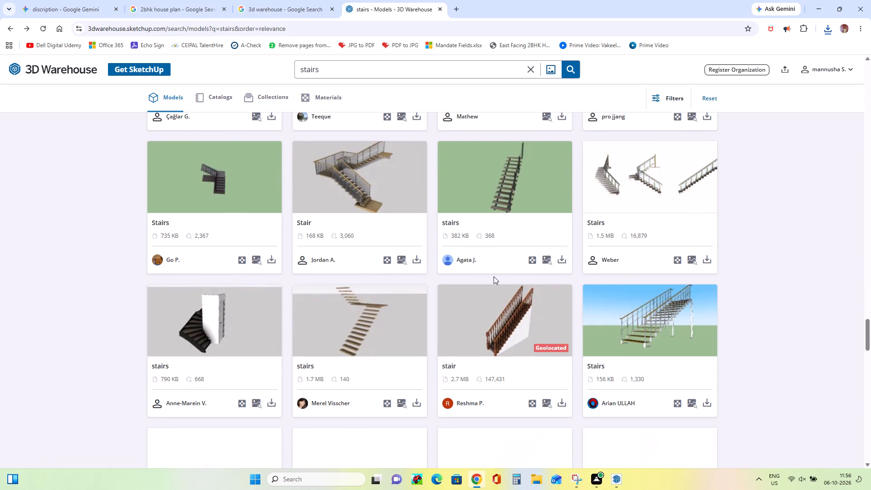
scroll(494, 276, "down", 4)
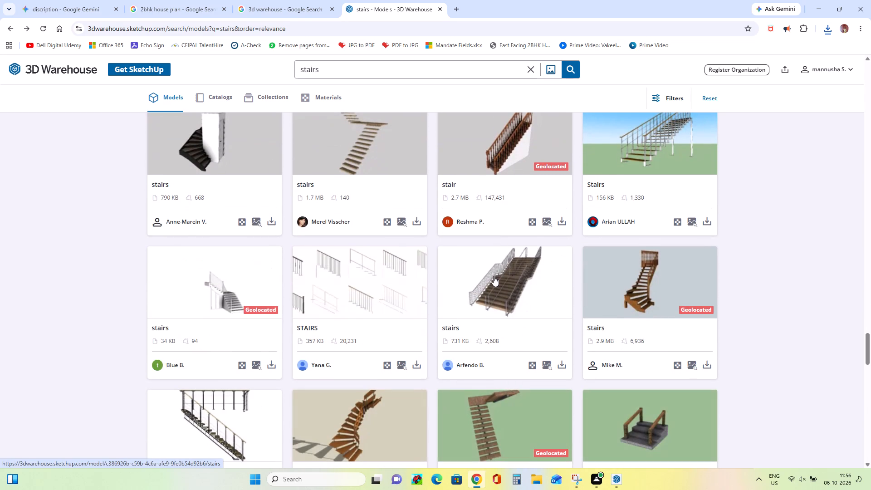
scroll(494, 276, "down", 8)
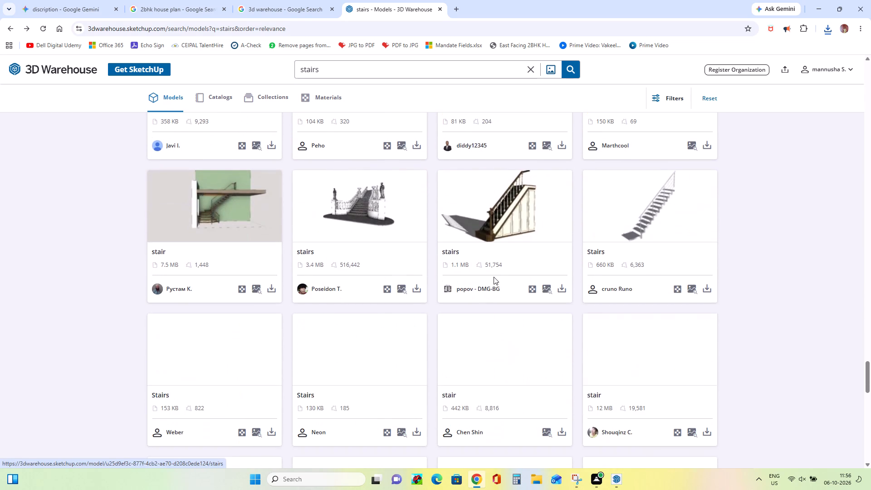
scroll(494, 277, "down", 7)
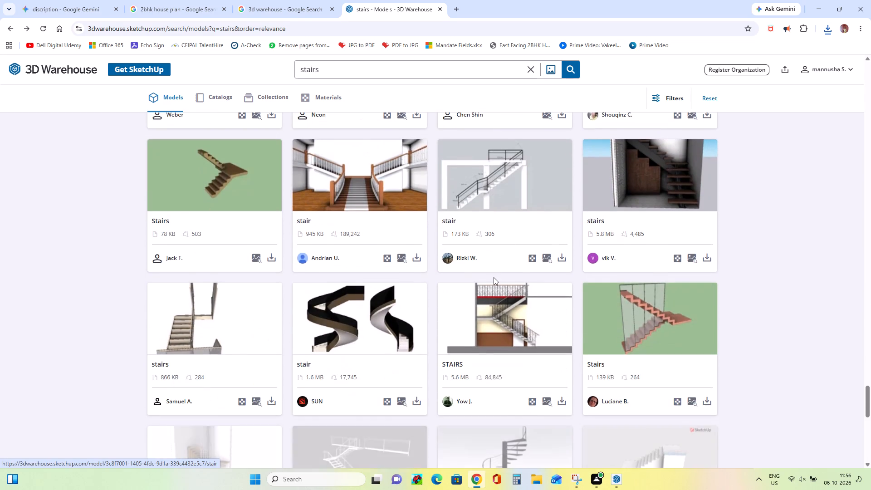
scroll(494, 277, "down", 4)
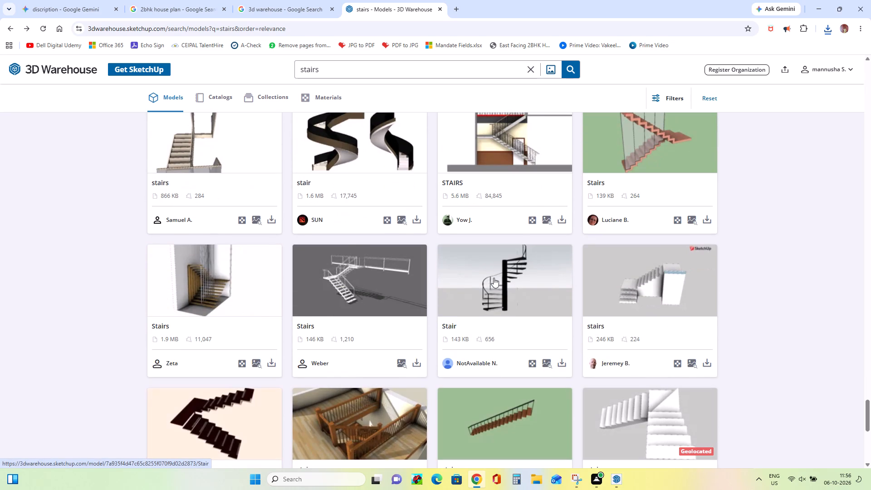
scroll(494, 278, "down", 2)
left_click(637, 334)
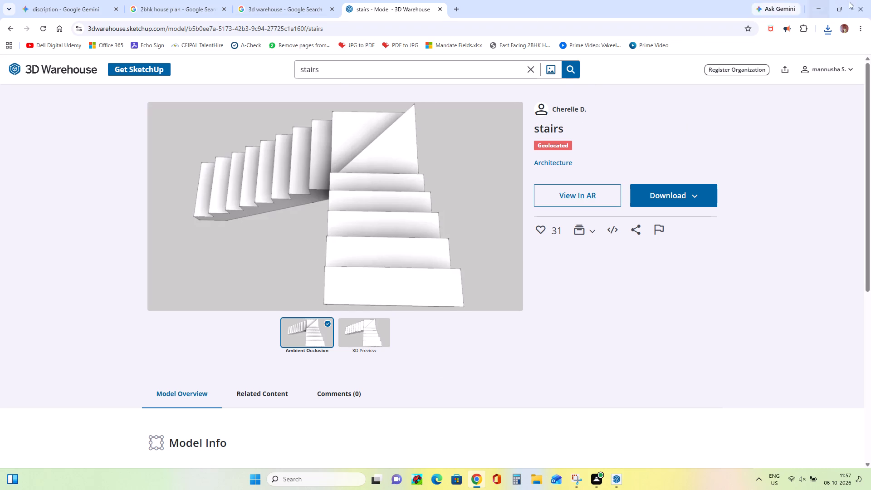
Switch to SketchUp, import the downloaded 77 KB staircase file Untitled, and place it beside the house near the rear bedroom.
left_click(817, 4)
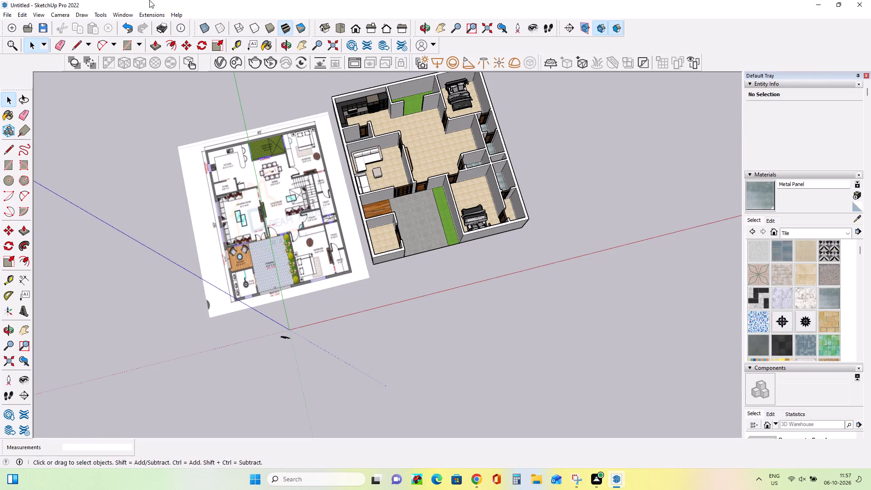
left_click(9, 17)
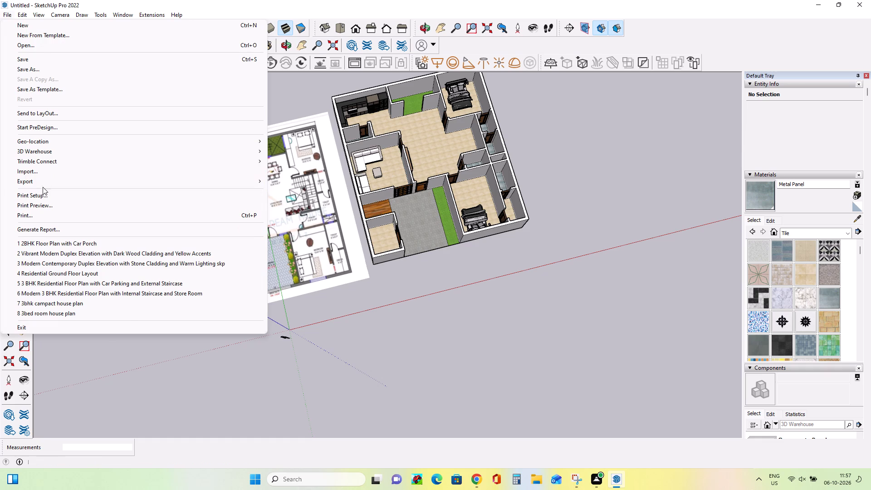
left_click(41, 171)
left_click(397, 206)
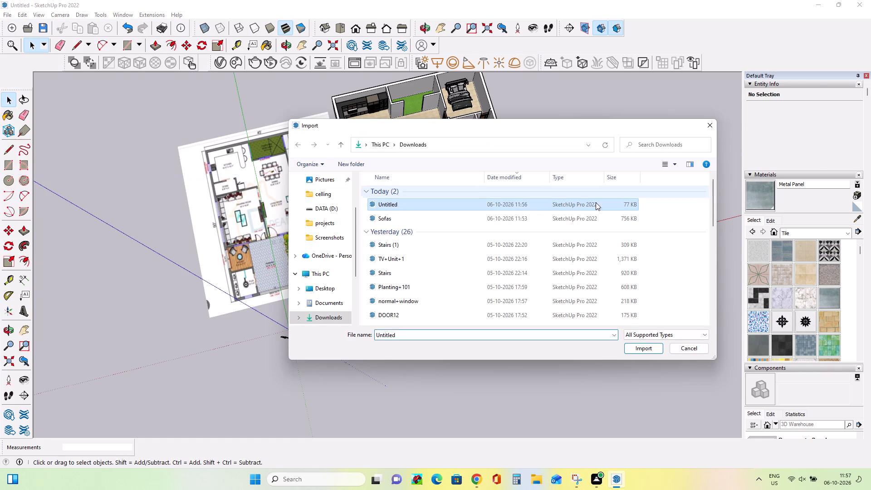
left_click(657, 345)
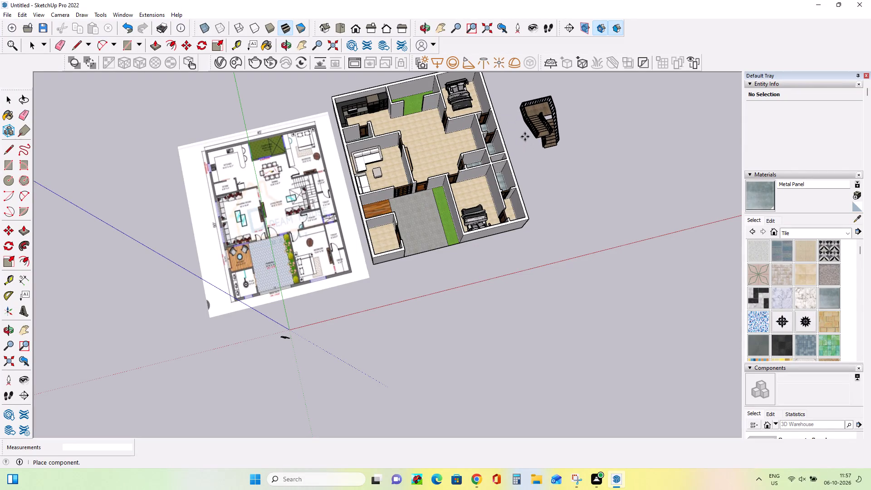
left_click(525, 137)
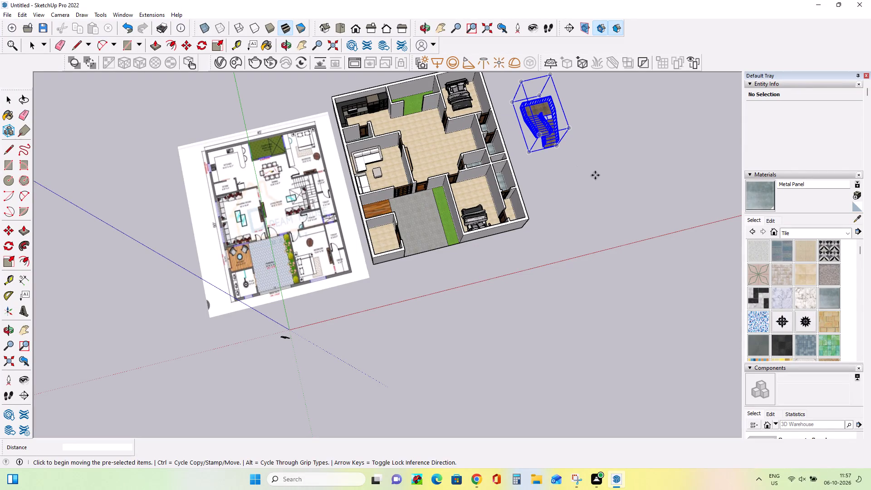
Rotate the imported staircase 90 degrees in the horizontal plane.
left_click(5, 245)
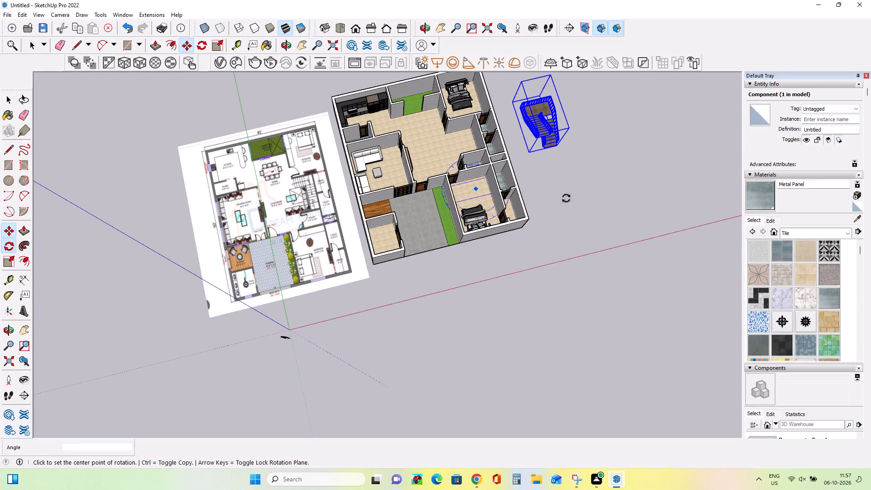
left_click(599, 182)
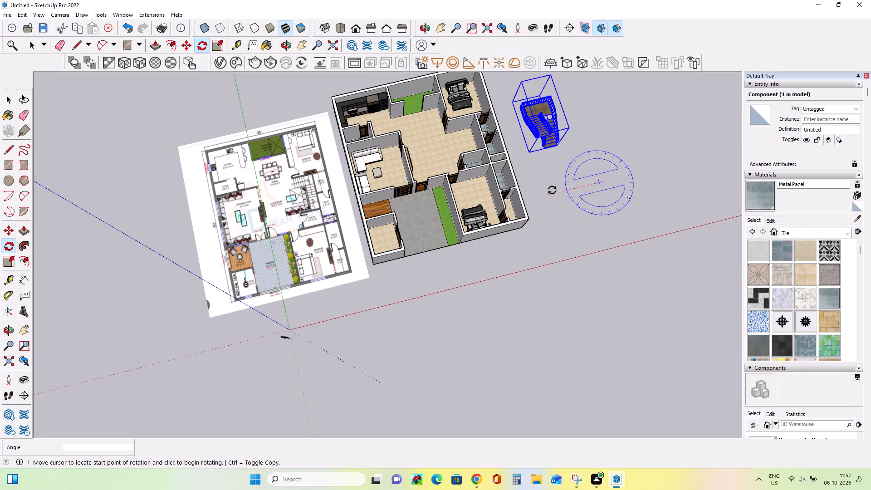
left_click(552, 190)
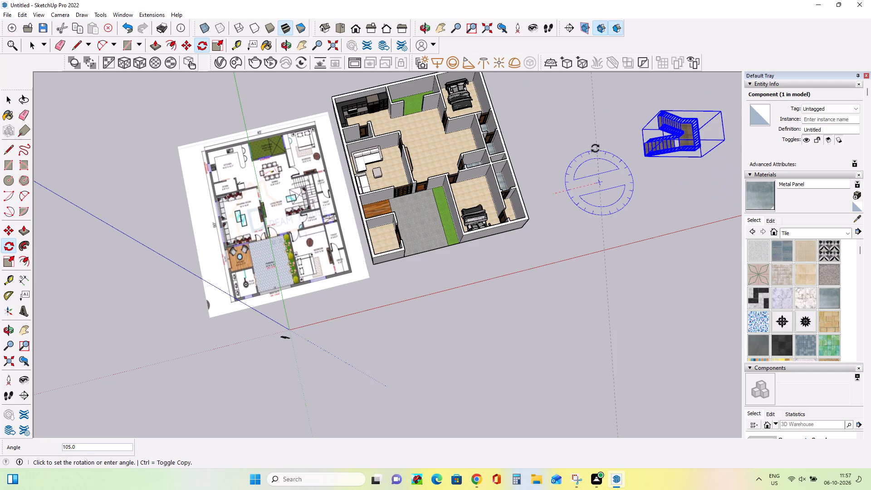
left_click(588, 153)
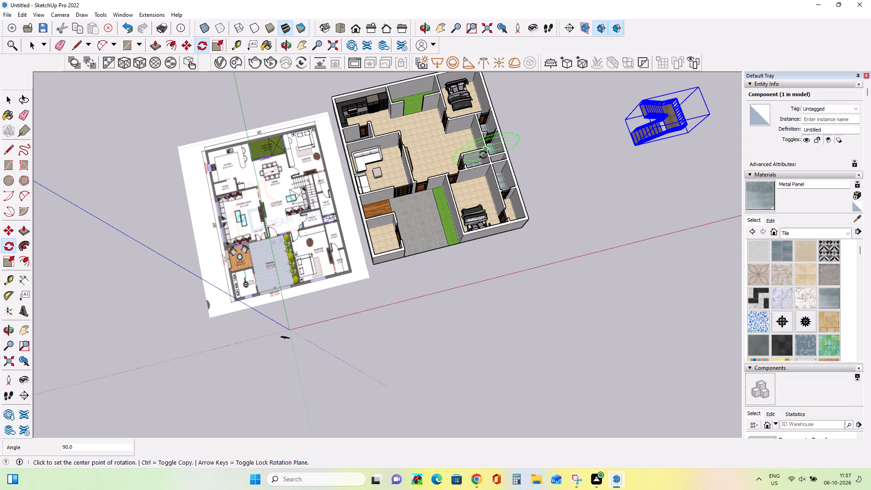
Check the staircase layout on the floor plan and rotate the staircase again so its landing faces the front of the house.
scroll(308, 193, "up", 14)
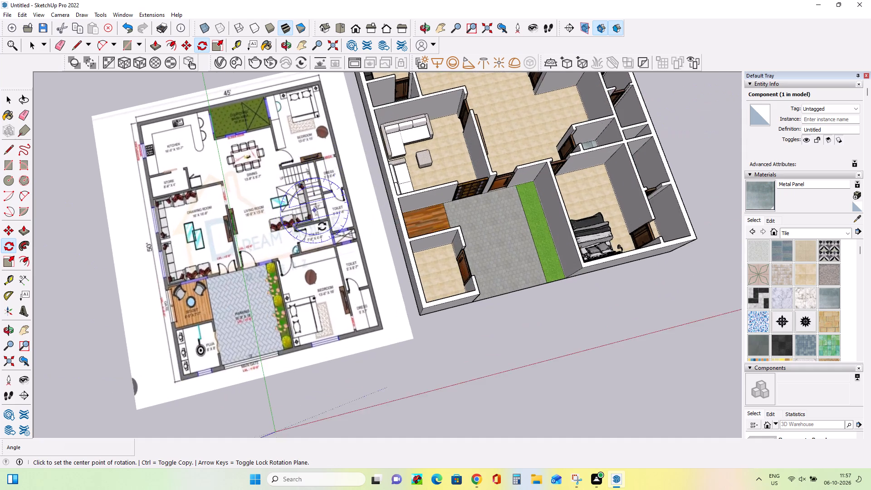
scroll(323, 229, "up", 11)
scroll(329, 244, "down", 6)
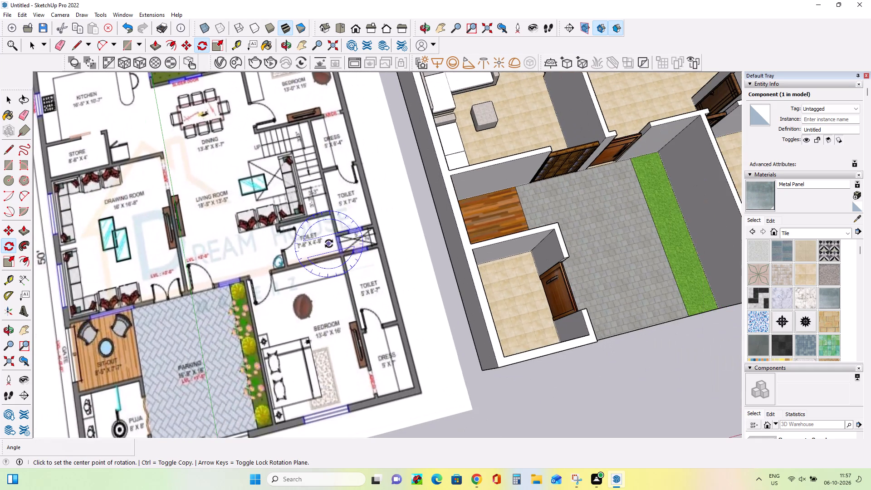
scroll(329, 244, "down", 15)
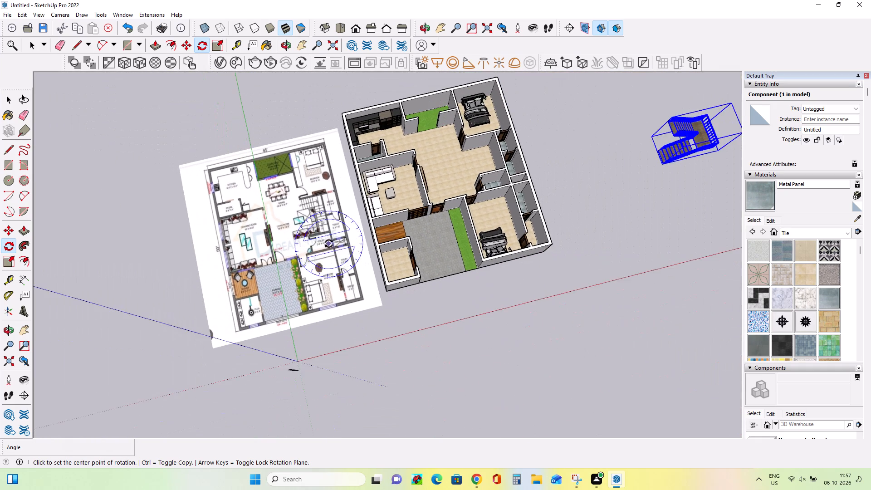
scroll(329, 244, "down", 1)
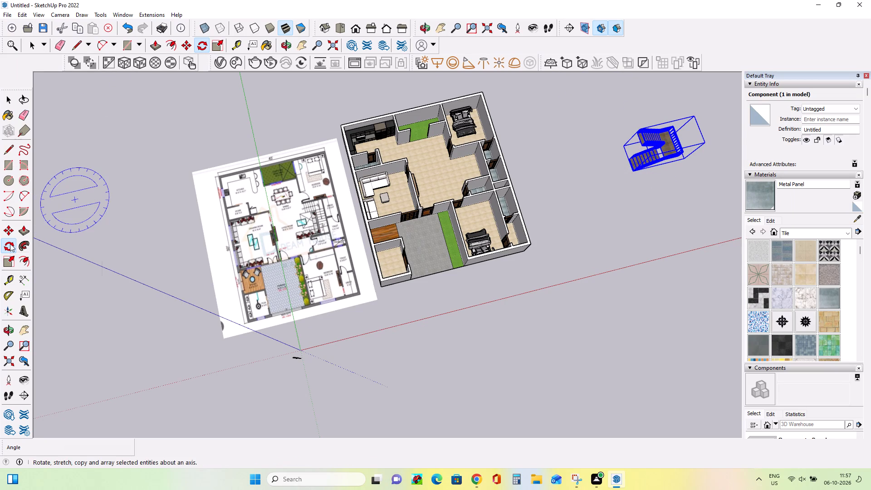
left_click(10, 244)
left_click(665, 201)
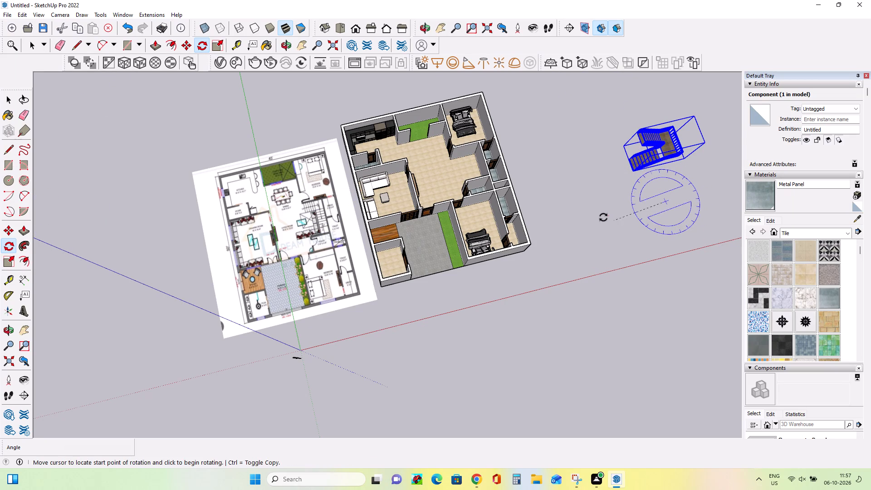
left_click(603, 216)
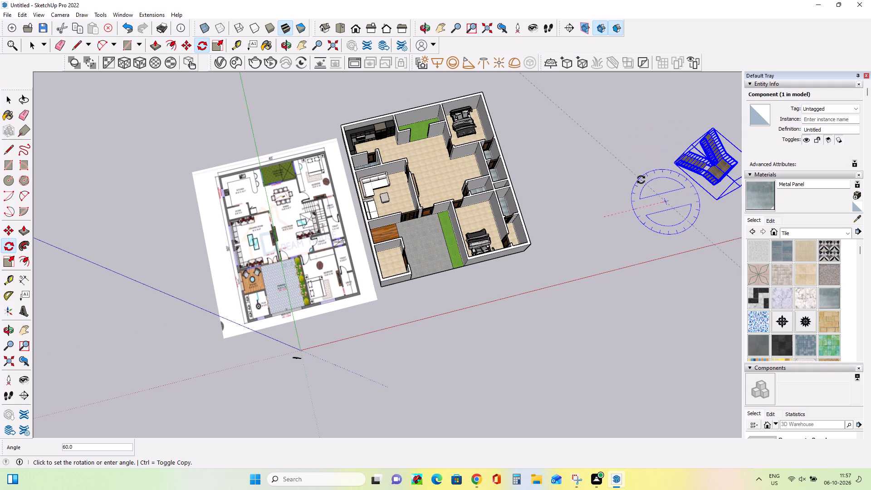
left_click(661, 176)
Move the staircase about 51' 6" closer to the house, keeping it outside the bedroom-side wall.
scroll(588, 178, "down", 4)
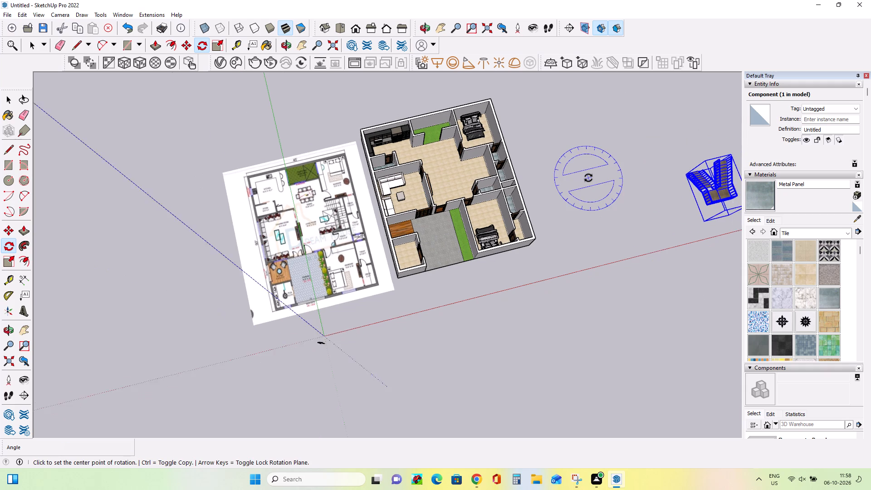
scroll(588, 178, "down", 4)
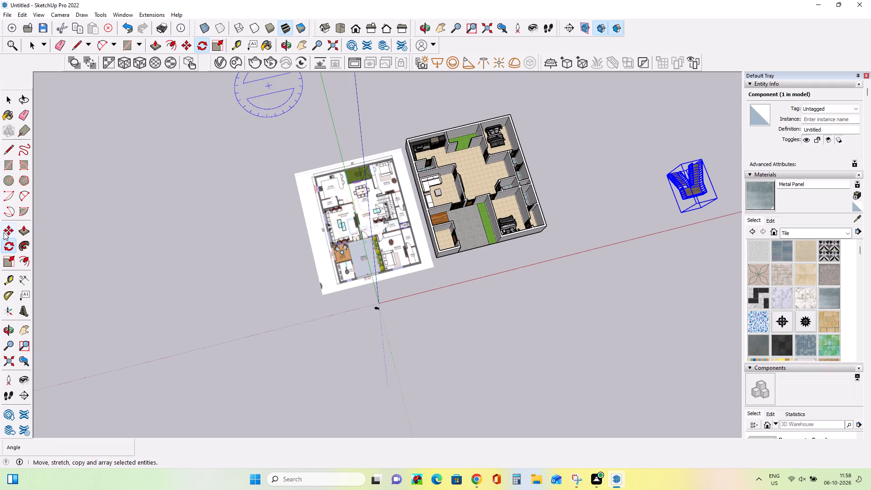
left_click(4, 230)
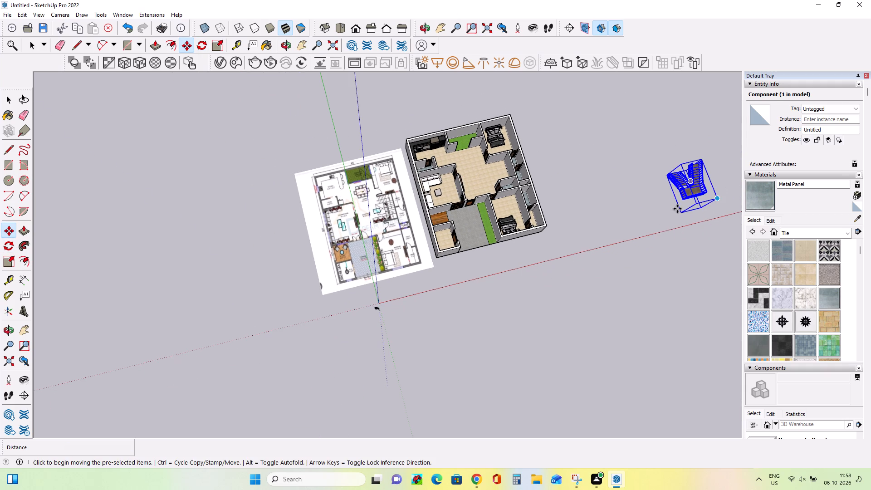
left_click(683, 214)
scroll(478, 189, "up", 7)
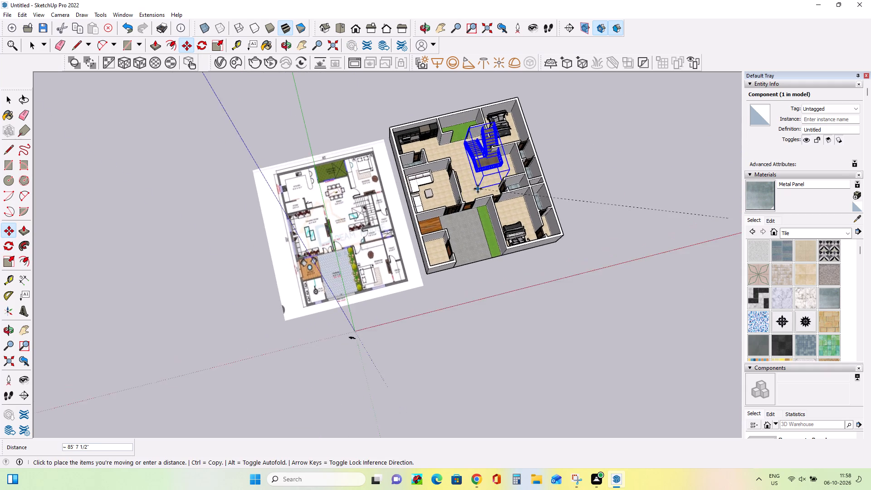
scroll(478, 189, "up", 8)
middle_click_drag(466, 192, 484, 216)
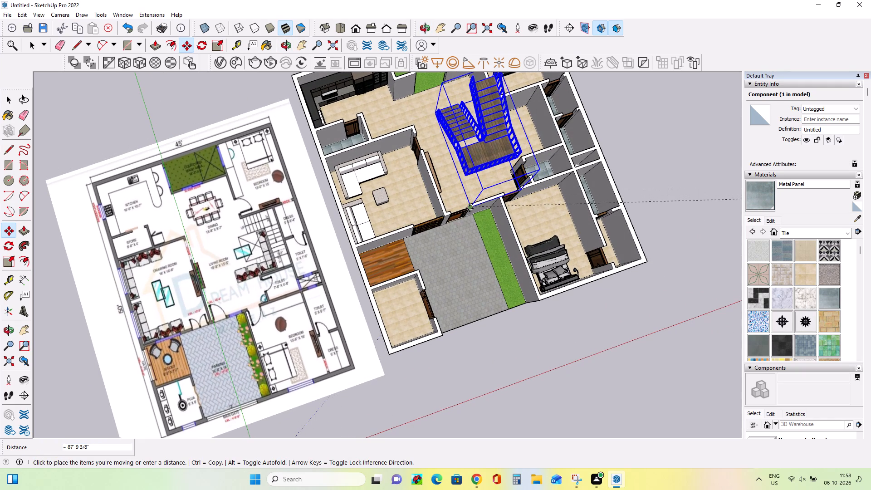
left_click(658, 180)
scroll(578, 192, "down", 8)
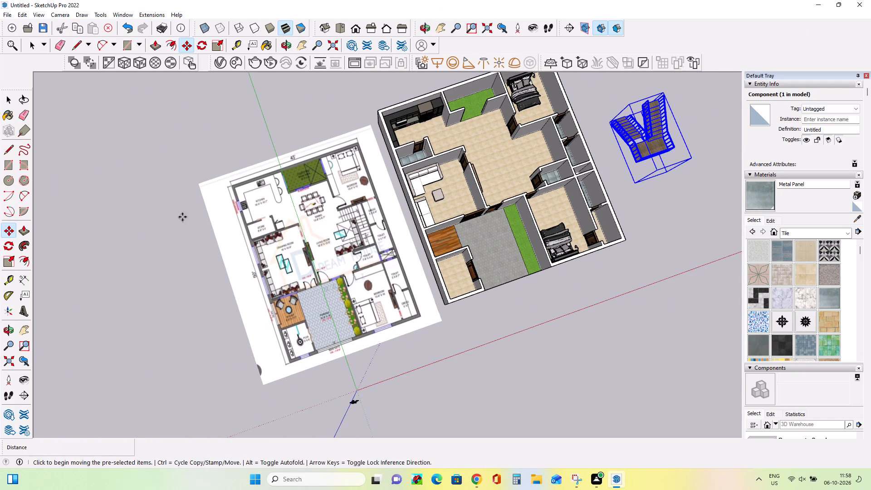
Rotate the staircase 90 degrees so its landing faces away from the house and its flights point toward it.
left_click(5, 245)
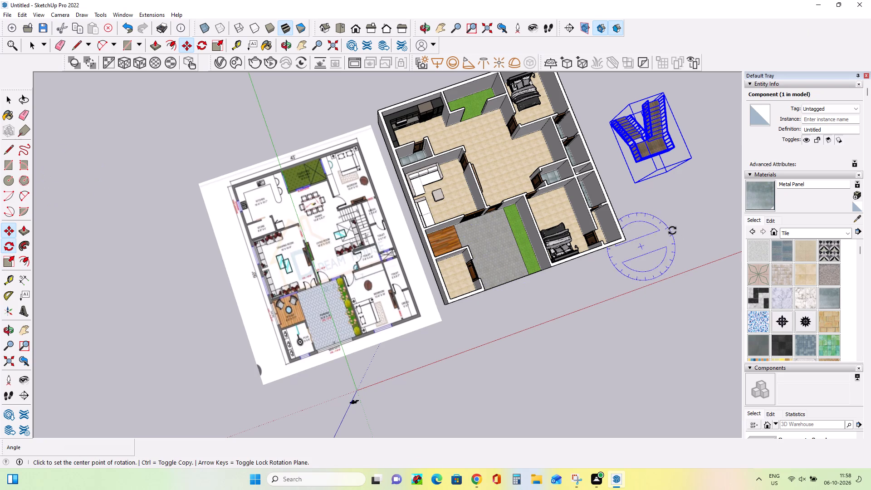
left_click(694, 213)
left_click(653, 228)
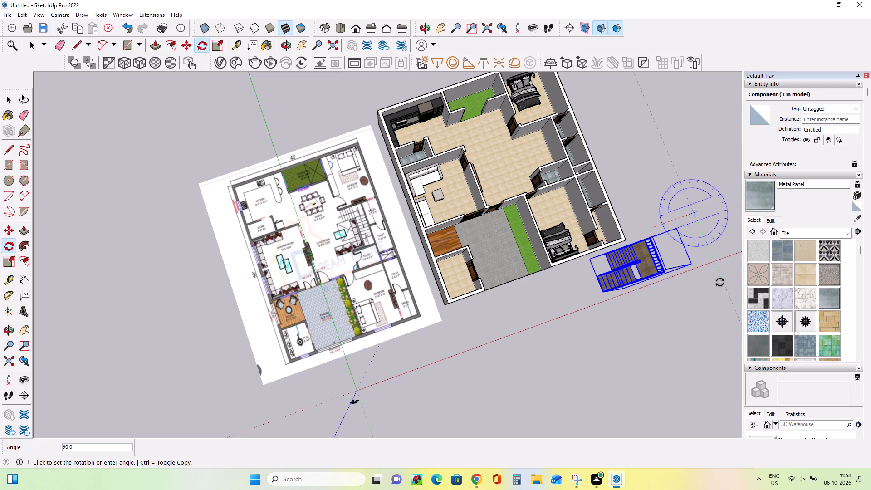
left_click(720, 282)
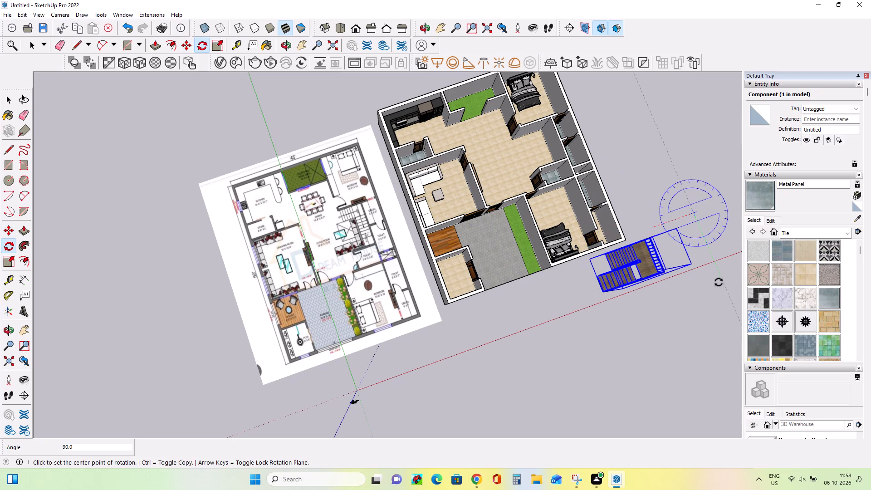
Move the staircase by a base corner from outside into the house's open living and dining area.
middle_click_drag(652, 260, 613, 150)
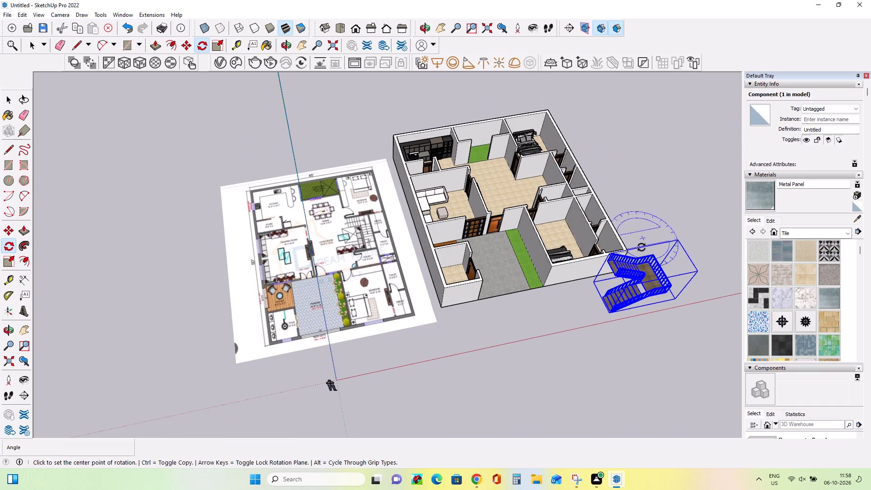
middle_click_drag(641, 248, 634, 221)
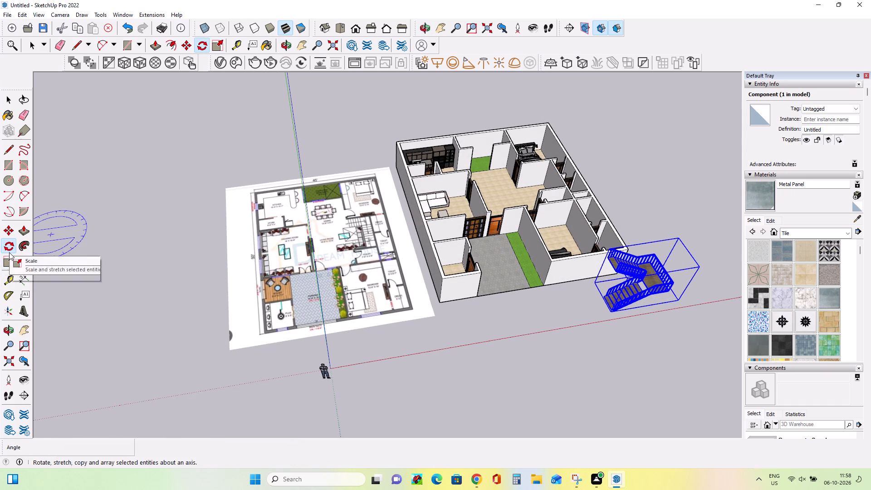
left_click(9, 230)
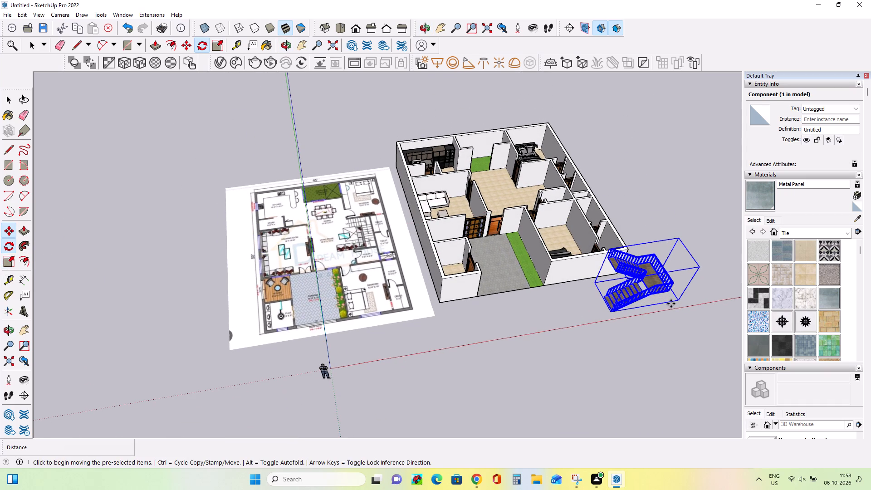
left_click(678, 302)
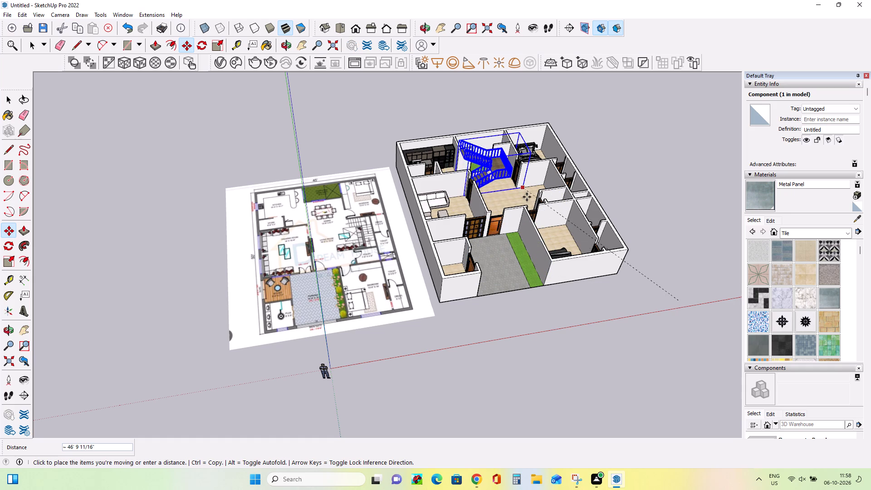
left_click_drag(527, 198, 534, 215)
Shift the staircase about 7' across the living area toward the dress and toilet side, as on the floor plan.
scroll(532, 186, "up", 9)
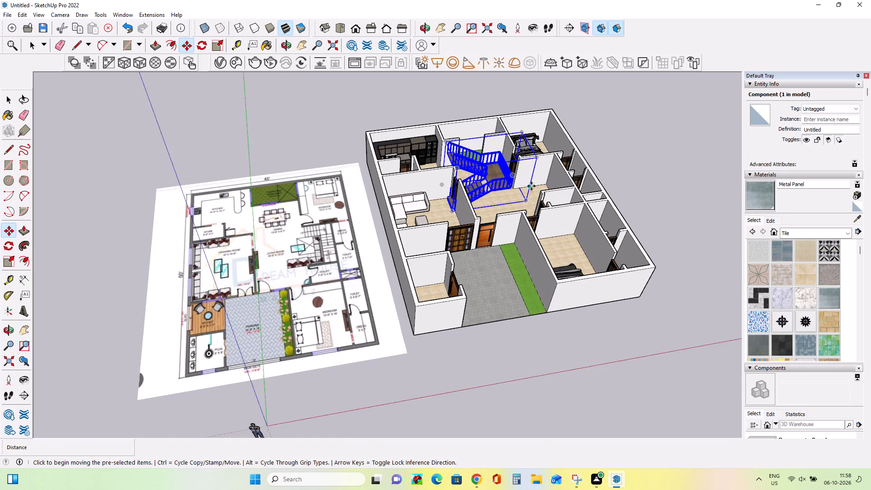
scroll(522, 208, "up", 5)
middle_click_drag(521, 208, 561, 319)
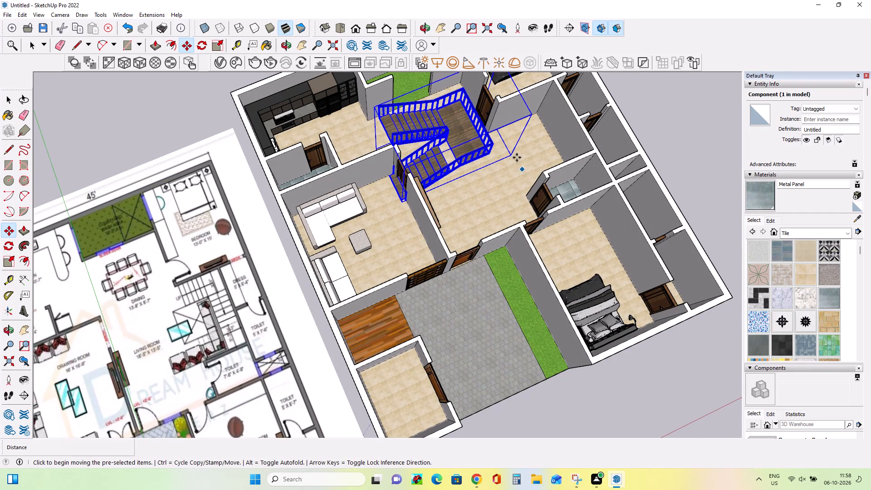
left_click(513, 156)
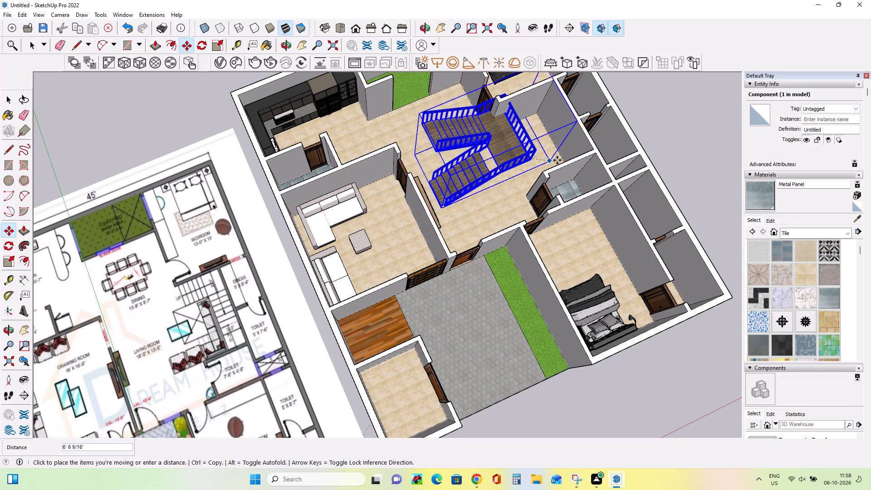
left_click(562, 159)
Examine the staircase's position and fit in the living area from several angles against the floor plan.
middle_click_drag(466, 182, 565, 207)
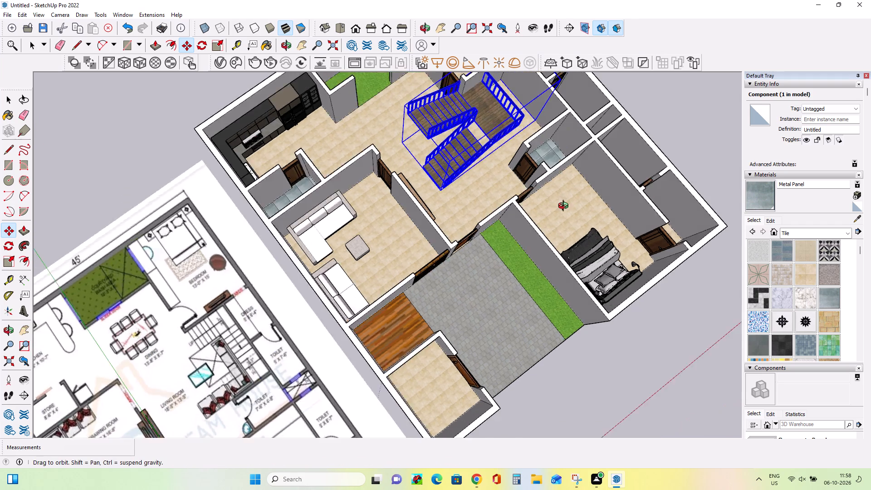
middle_click_drag(565, 207, 594, 196)
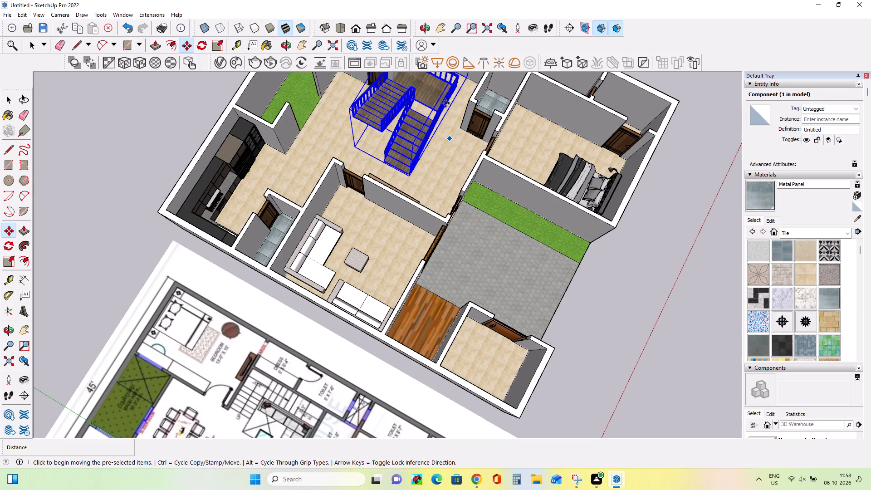
scroll(470, 151, "down", 6)
middle_click_drag(465, 157, 419, 86)
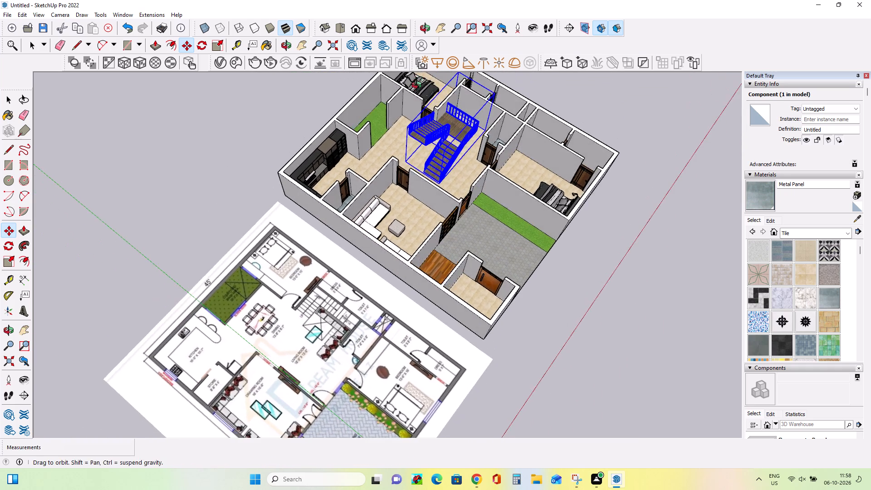
middle_click_drag(419, 86, 425, 73)
scroll(465, 112, "up", 18)
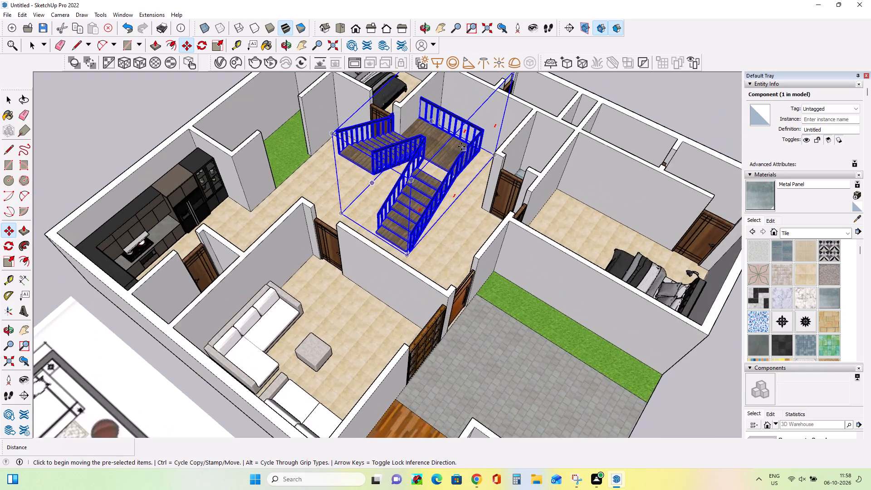
Shift the staircase about 2' toward the toilet-side wall, finishing with its rear base corner moved up to the wall.
scroll(461, 147, "up", 8)
middle_click_drag(452, 168, 505, 193)
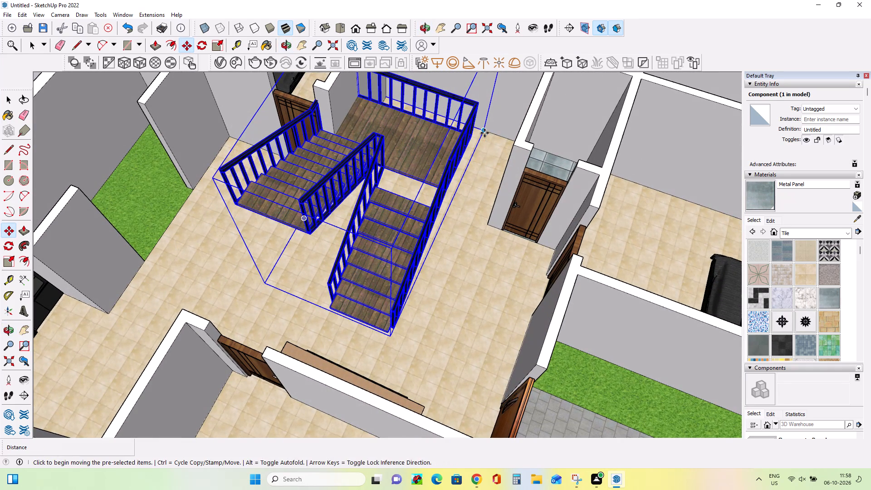
left_click(484, 133)
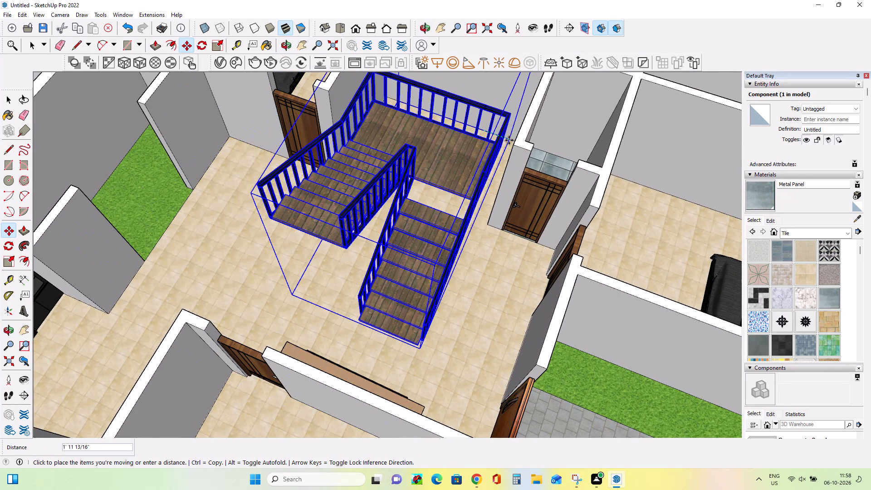
left_click(509, 140)
middle_click_drag(419, 223, 467, 184)
scroll(480, 143, "up", 2)
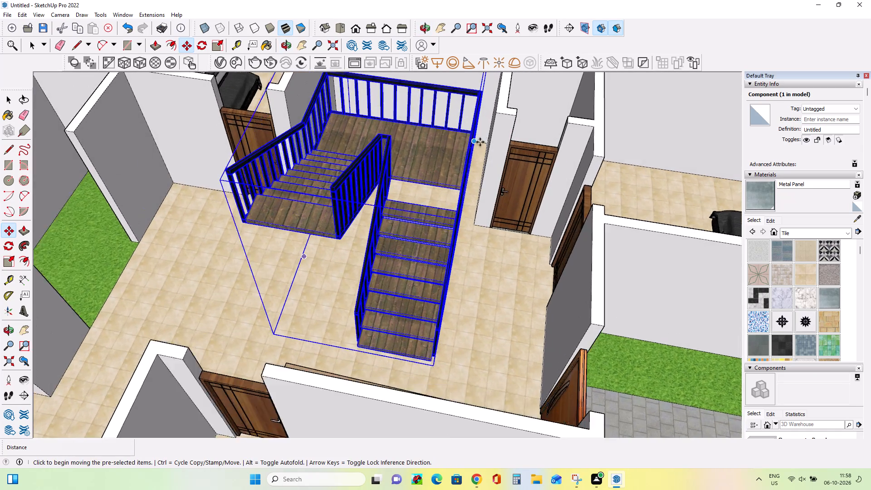
scroll(480, 142, "up", 8)
middle_click_drag(477, 183, 460, 166)
scroll(477, 183, "up", 1)
left_click(475, 146)
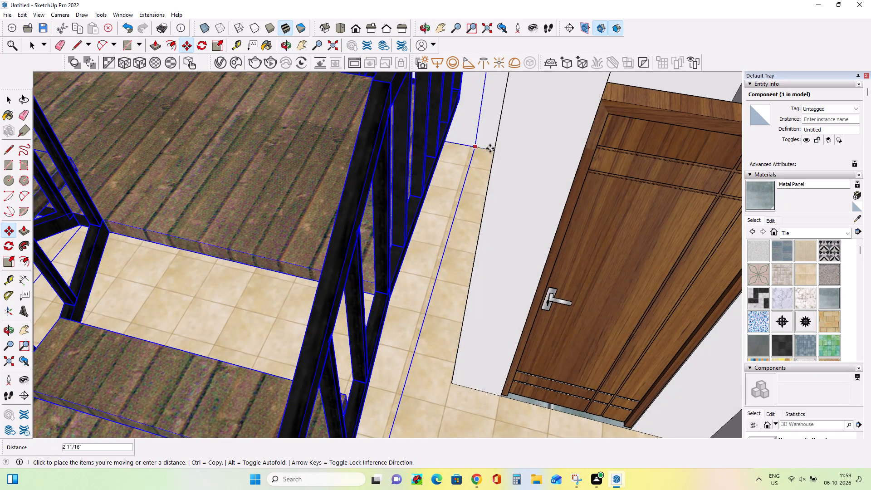
left_click(498, 150)
Move the staircase about 8' 4" across the living area toward the recess between the two doors.
scroll(464, 199, "down", 10)
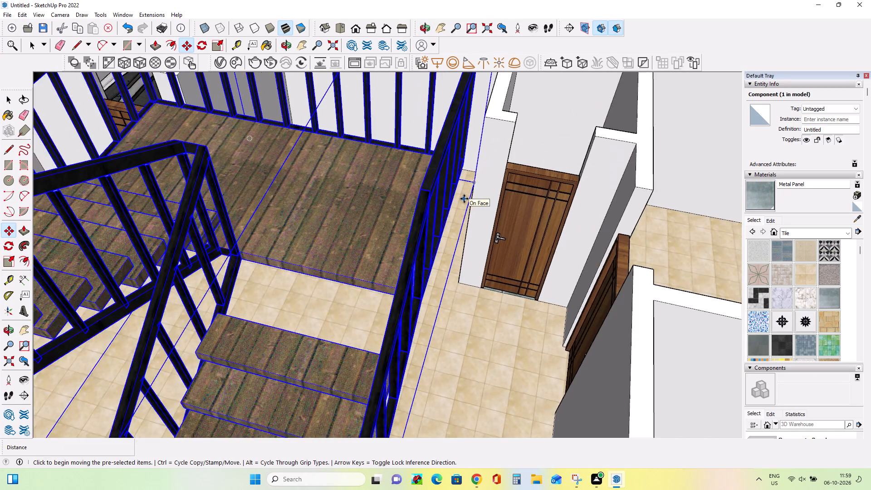
scroll(464, 199, "down", 15)
middle_click_drag(424, 208, 225, 210)
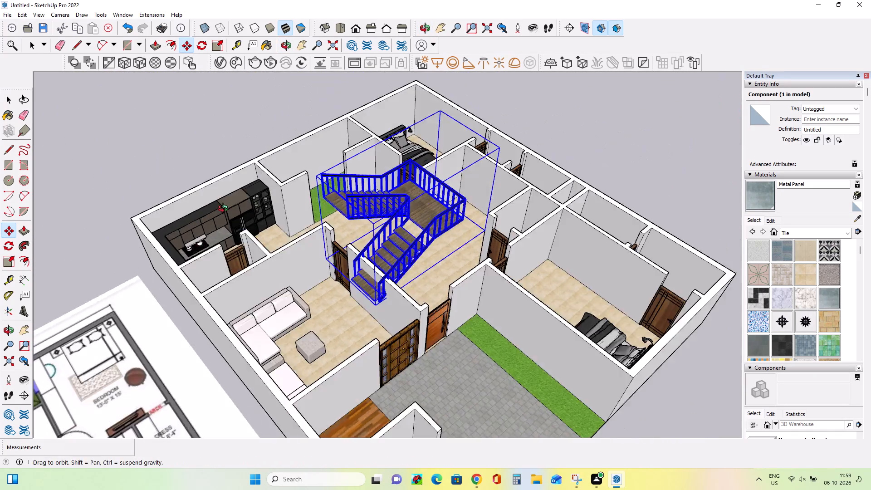
middle_click_drag(225, 210, 225, 210)
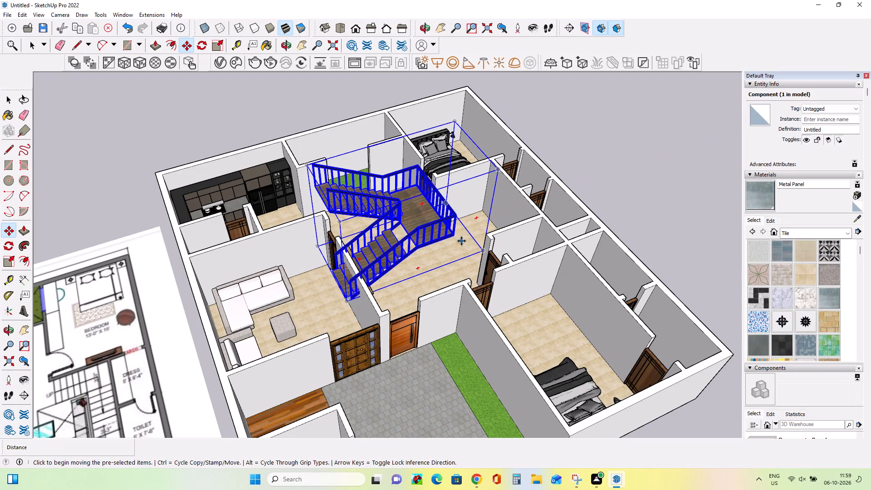
left_click(450, 204)
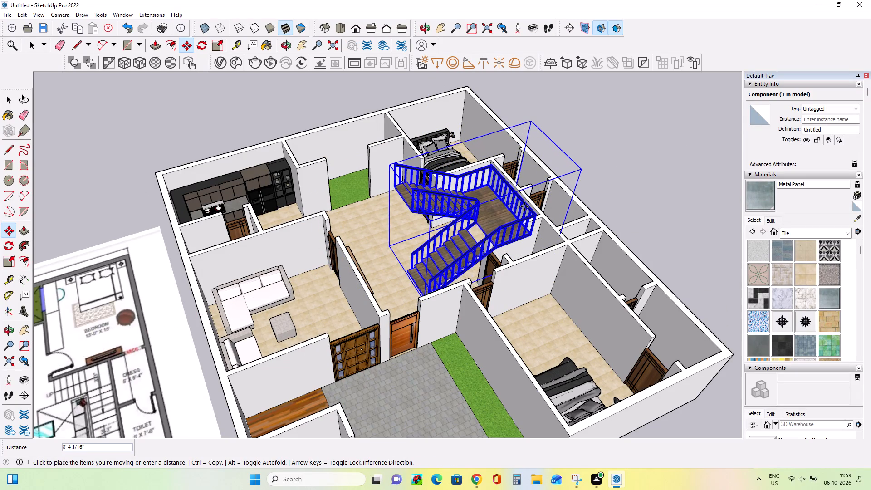
left_click(524, 206)
Move the staircase about 6' 9" into the recess, bringing its landing toward the back wall.
middle_click_drag(468, 256, 636, 185)
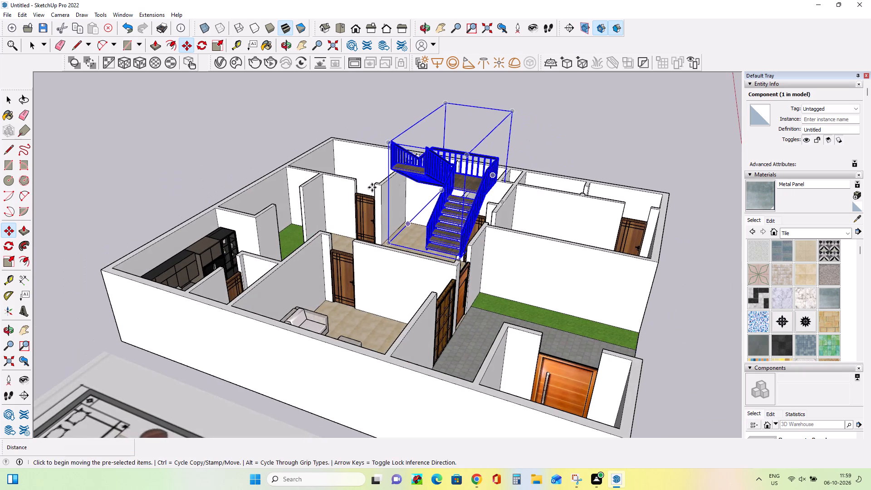
scroll(372, 188, "up", 4)
scroll(442, 214, "up", 4)
middle_click_drag(440, 218, 646, 246)
scroll(646, 246, "up", 1)
left_click(396, 114)
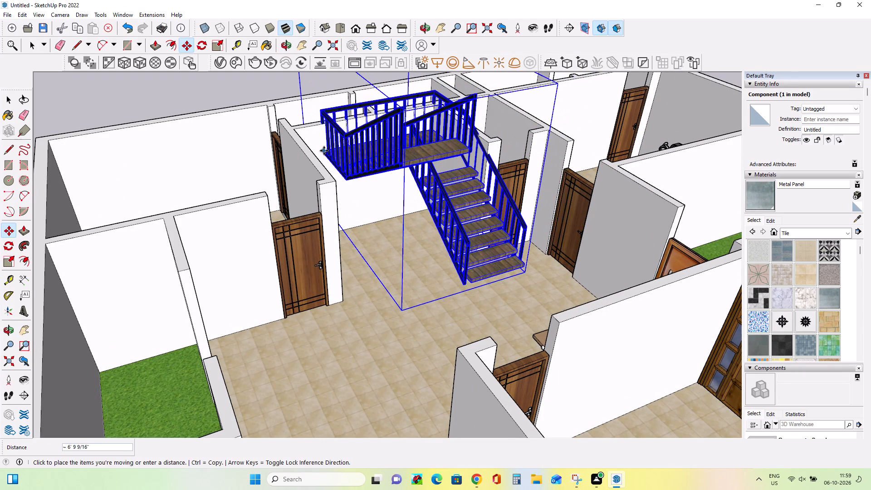
left_click(323, 151)
Nudge the staircase about 8 5/8" sideways toward the recess's side wall next to the bedroom door.
scroll(402, 219, "up", 3)
middle_click_drag(413, 233, 312, 201)
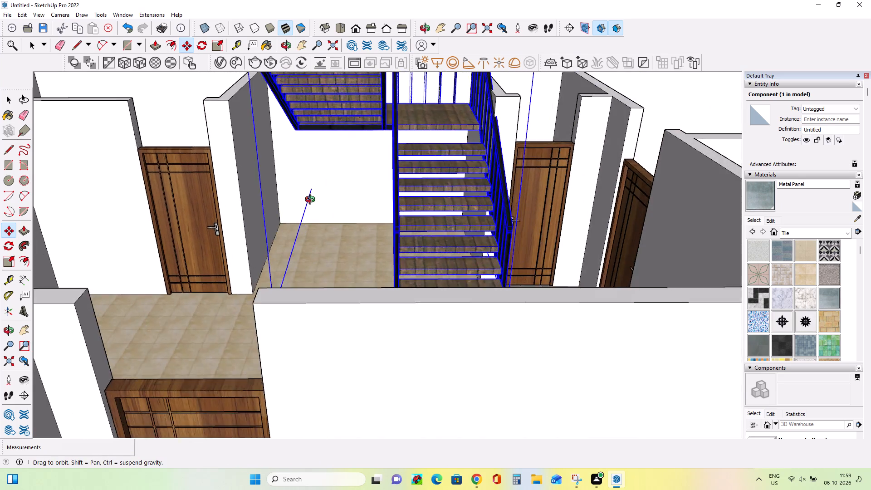
middle_click_drag(312, 201, 427, 272)
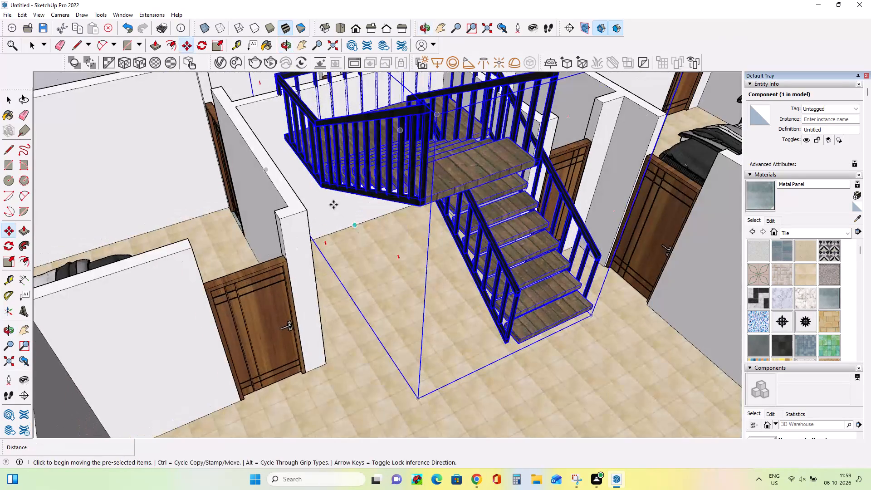
left_click(325, 185)
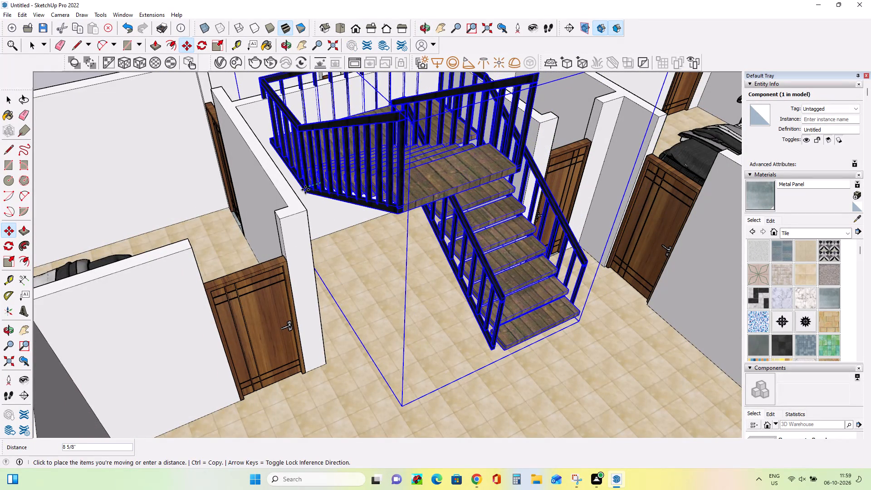
left_click(305, 190)
Deselect the staircase and examine how it fits within the recess and against the surrounding walls from several angles.
middle_click_drag(387, 235, 247, 240)
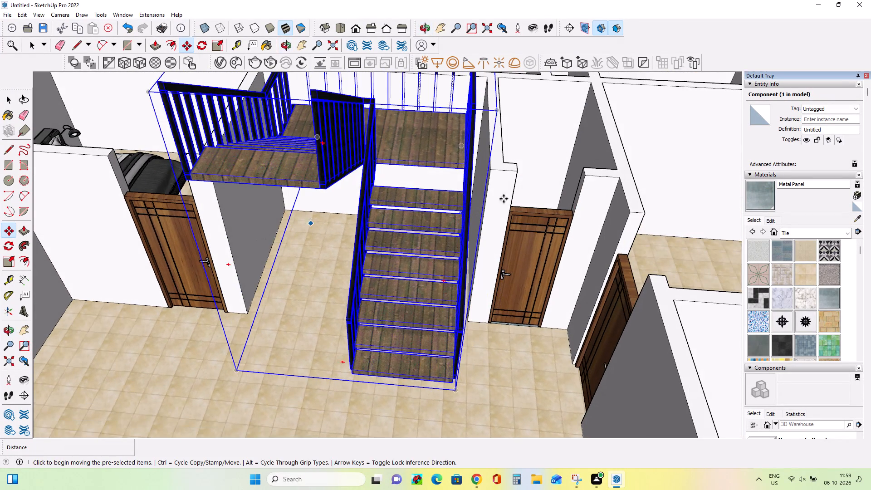
scroll(473, 266, "down", 6)
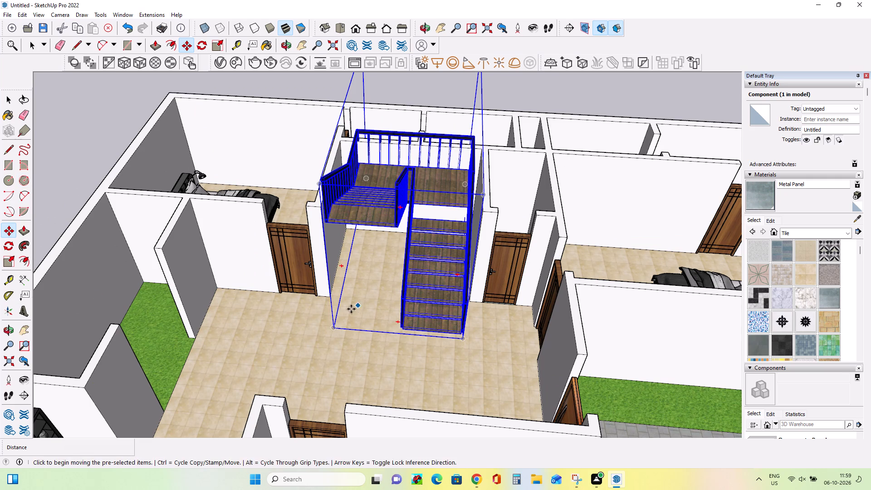
left_click(15, 98)
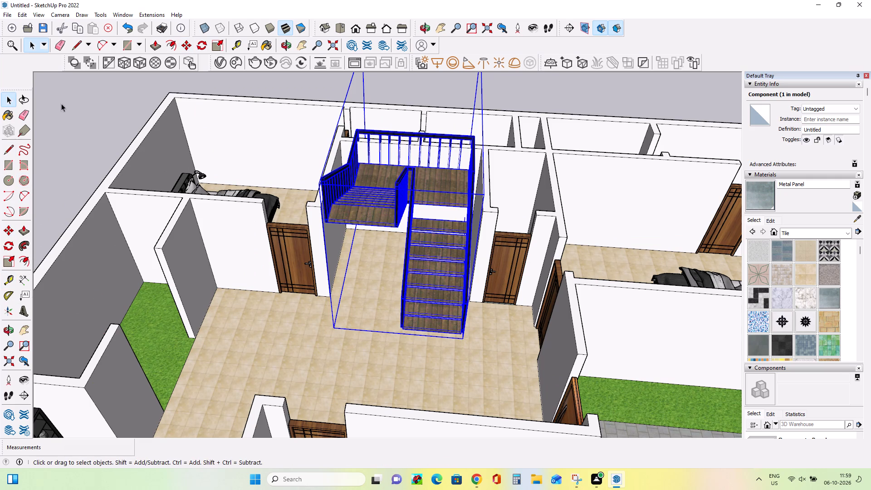
left_click(62, 103)
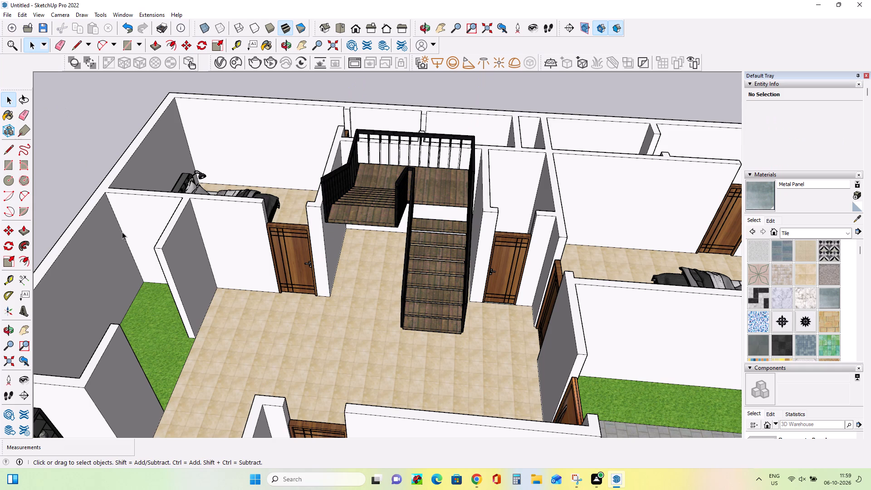
middle_click_drag(367, 248, 475, 235)
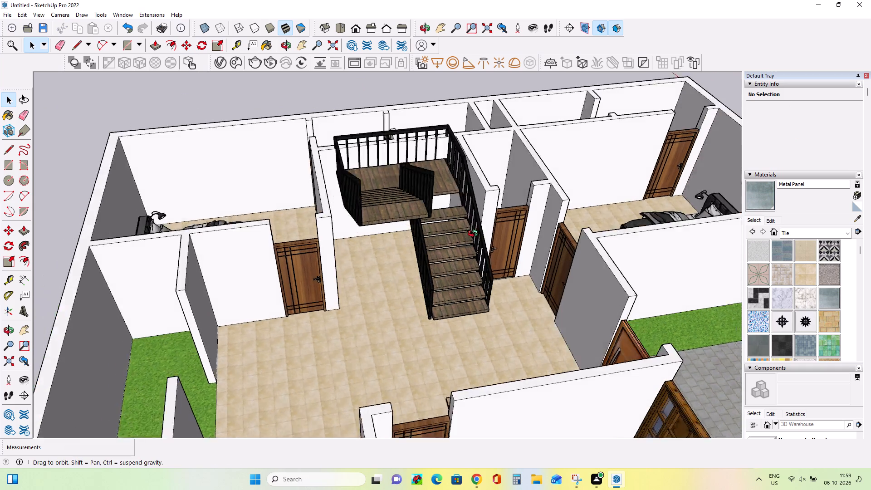
middle_click_drag(475, 235, 490, 226)
middle_click_drag(462, 214, 314, 250)
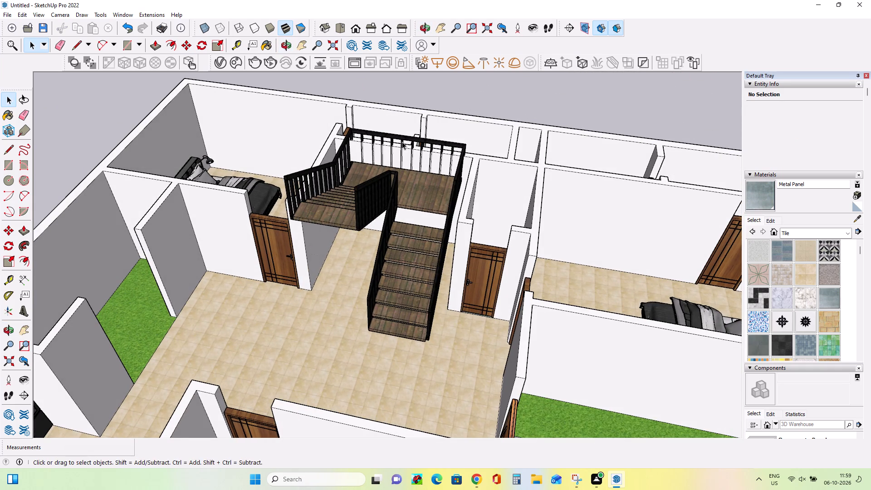
scroll(402, 142, "up", 3)
Scale the staircase vertically from its top to about 0.55 of its height.
left_click(3, 264)
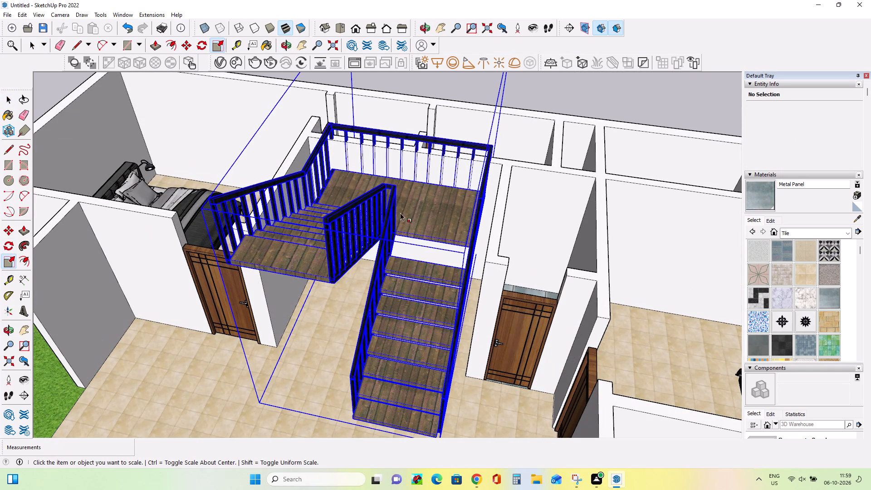
scroll(387, 206, "down", 14)
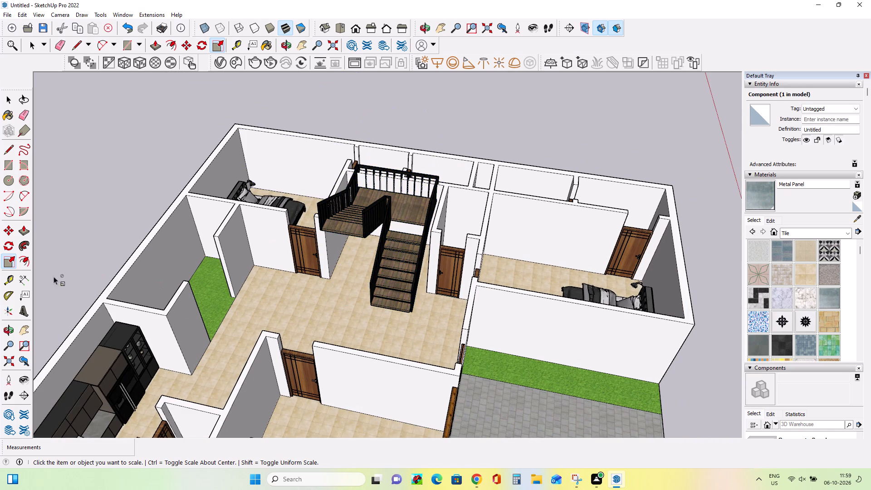
left_click(4, 265)
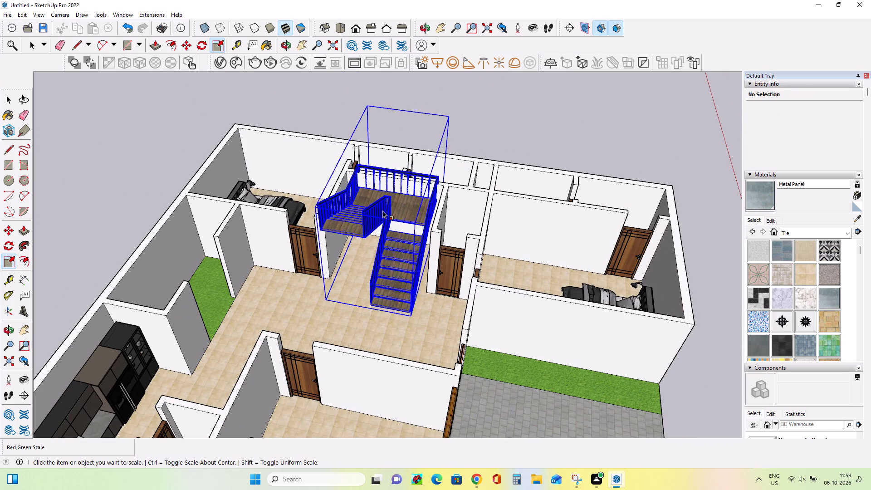
left_click(382, 211)
left_click(384, 155)
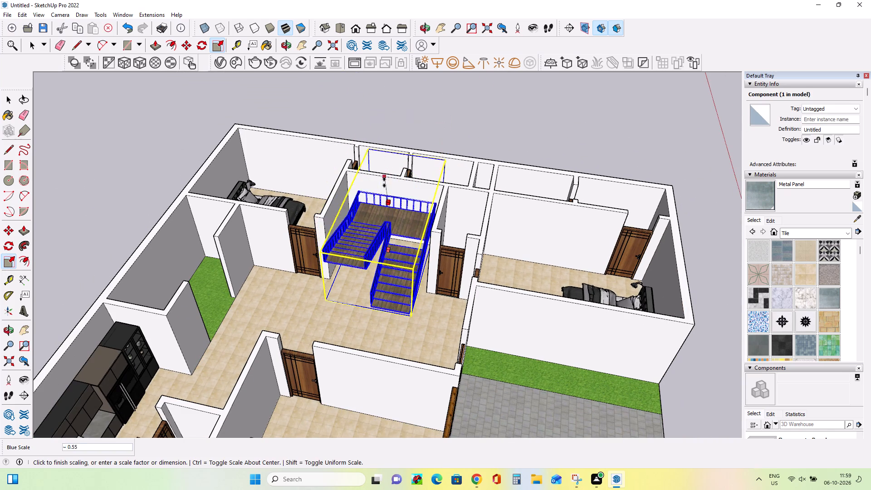
left_click(384, 187)
Stretch the staircase's width to a scale of about 1.14 toward the bedroom-side wall of the recess.
middle_click(363, 279)
middle_click_drag(372, 273, 434, 221)
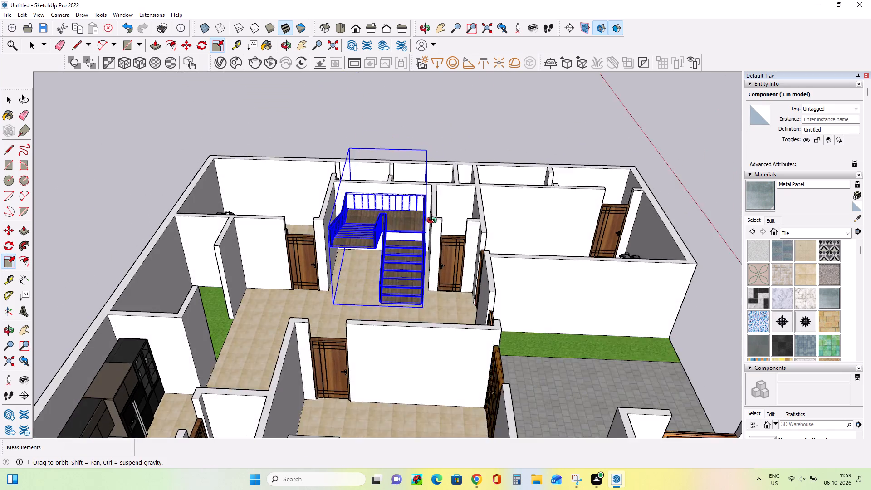
middle_click_drag(434, 221, 438, 216)
scroll(343, 238, "up", 12)
middle_click_drag(348, 261, 396, 236)
scroll(395, 236, "up", 1)
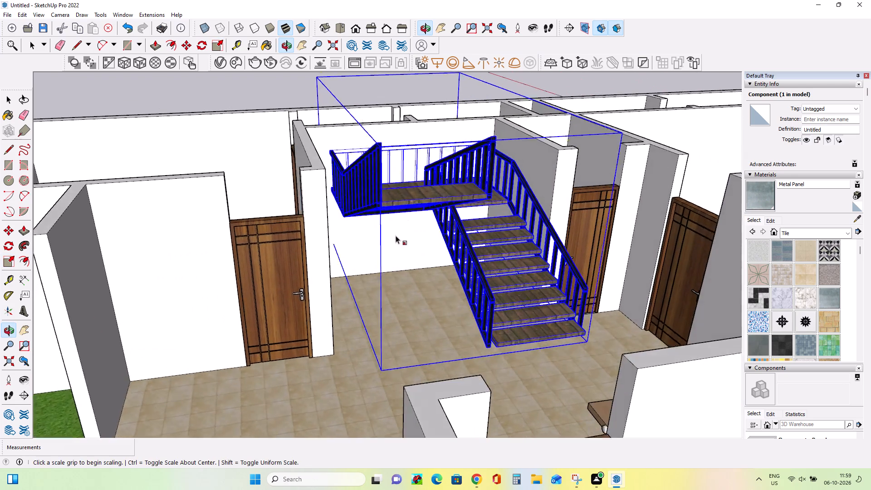
left_click(333, 189)
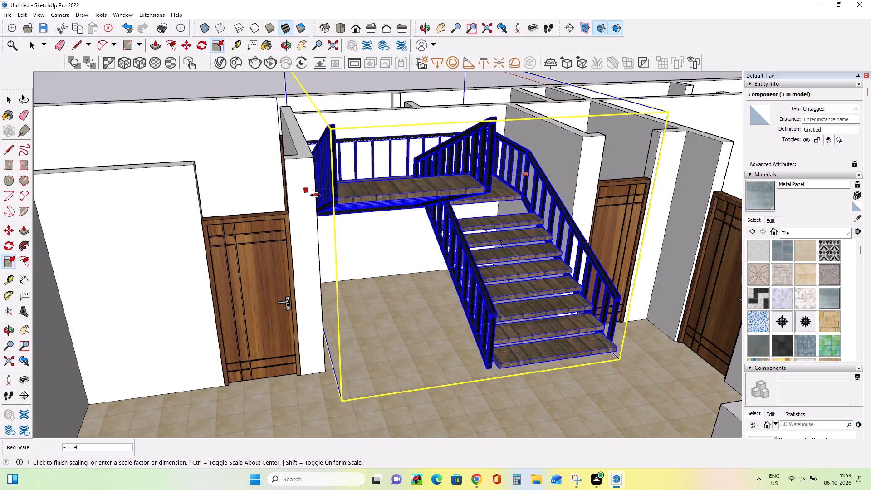
left_click(315, 195)
Stretch the staircase's other side slightly so its width reaches the recess wall next to the toilet door.
middle_click_drag(425, 241, 316, 252)
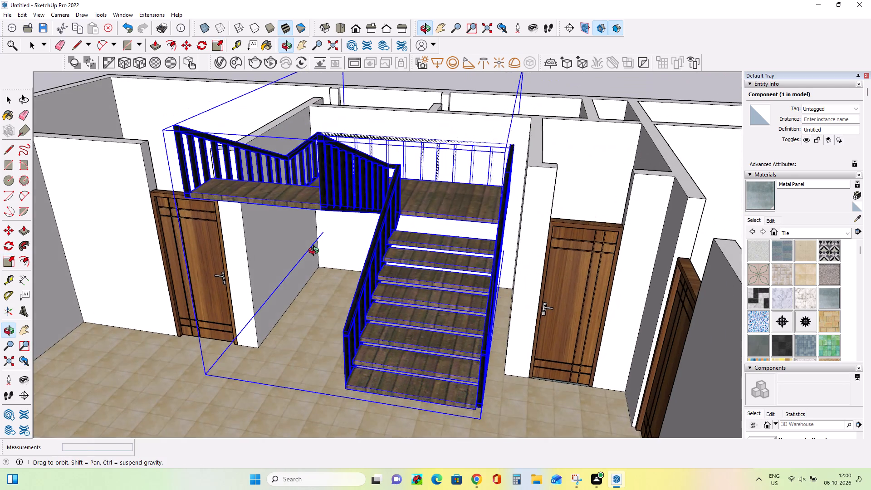
middle_click_drag(316, 252, 316, 252)
middle_click_drag(446, 257, 475, 273)
middle_click_drag(575, 258, 509, 258)
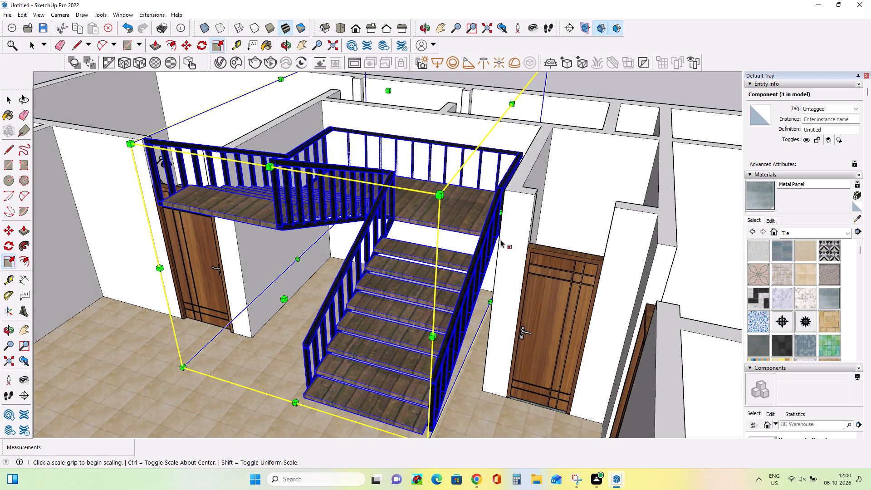
middle_click_drag(451, 231, 468, 243)
scroll(506, 219, "up", 1)
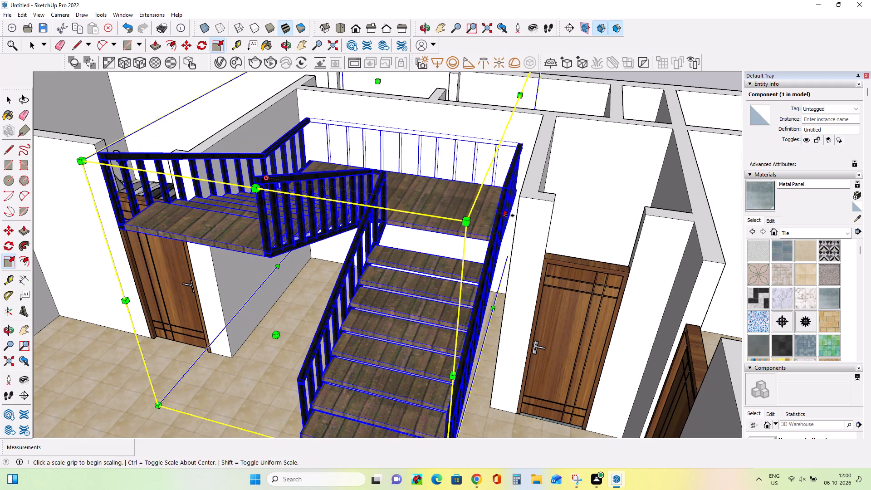
left_click(509, 216)
left_click(515, 218)
Shorten the staircase's depth from its front to a scale of 0.85, in line with the recess opening.
middle_click_drag(356, 285, 369, 287)
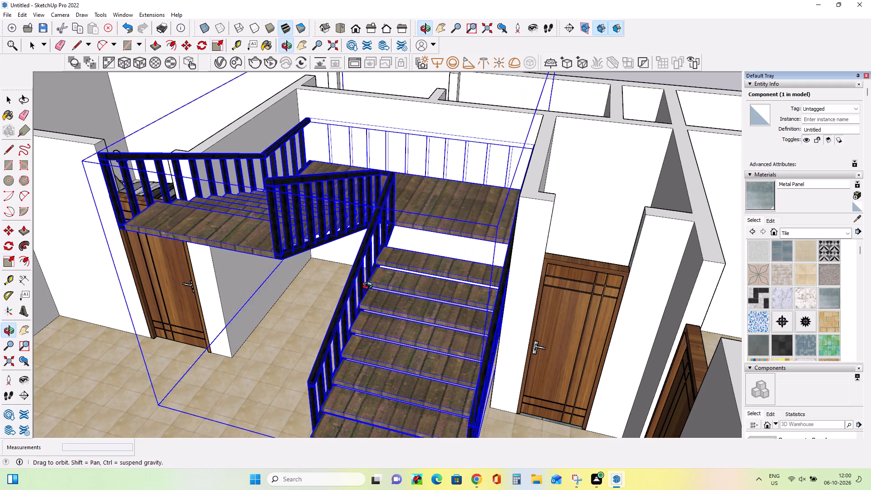
middle_click_drag(369, 287, 418, 264)
scroll(418, 264, "down", 8)
left_click(405, 286)
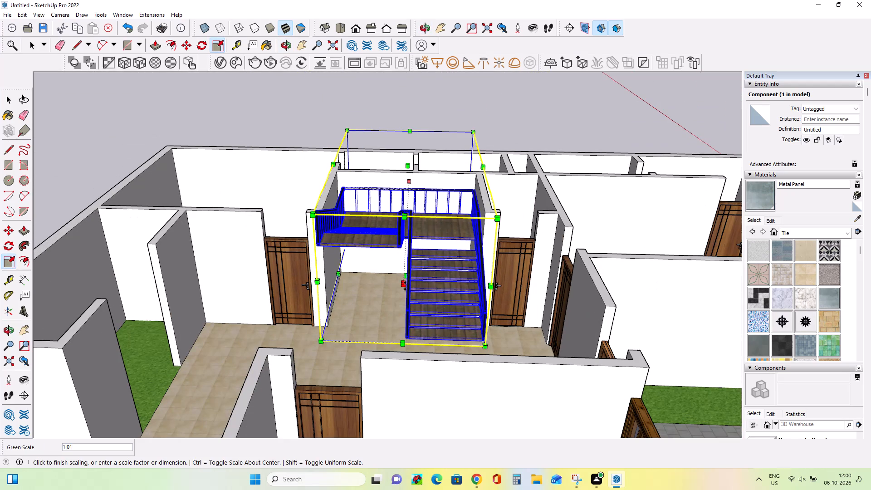
left_click(412, 263)
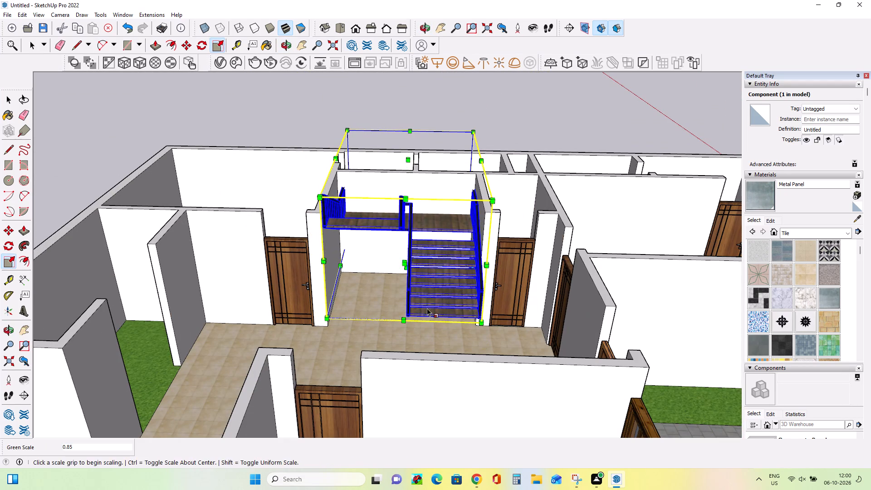
Move the staircase about 3' by its front bottom corner to the base of the recess wall beside the bedroom door.
middle_click_drag(427, 308, 445, 262)
middle_click_drag(431, 274, 445, 336)
scroll(400, 297, "up", 6)
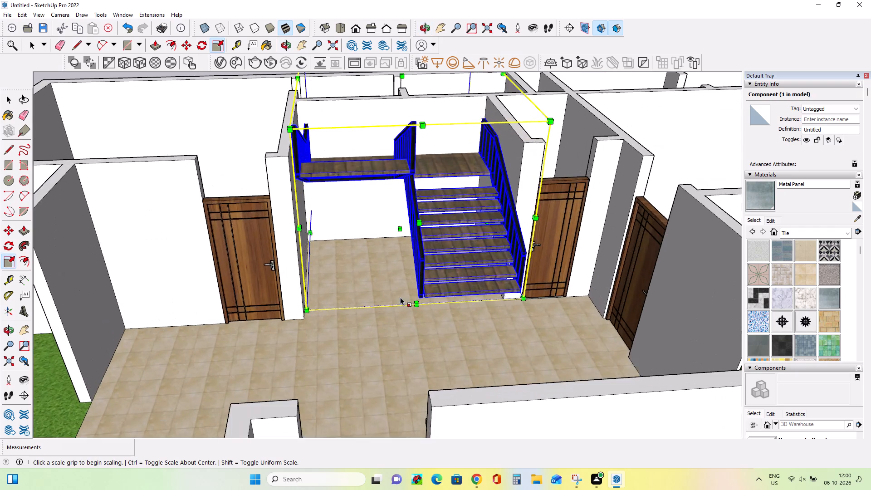
scroll(400, 297, "up", 2)
left_click(4, 232)
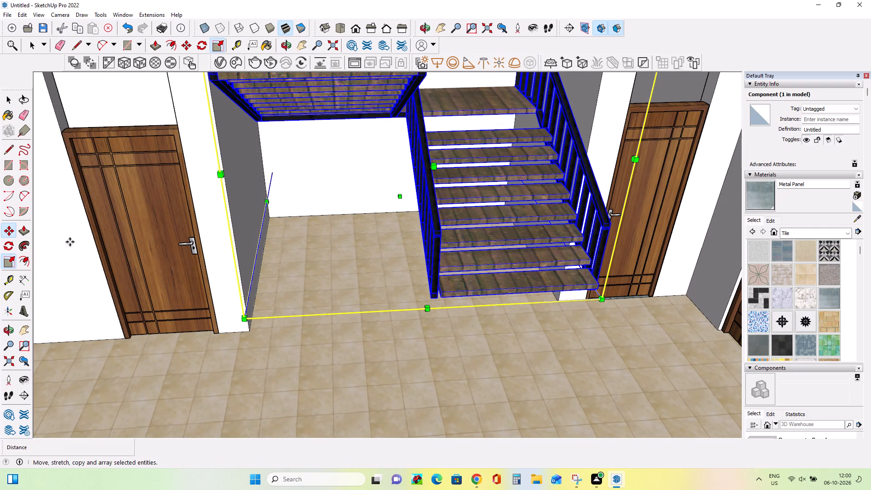
left_click(246, 320)
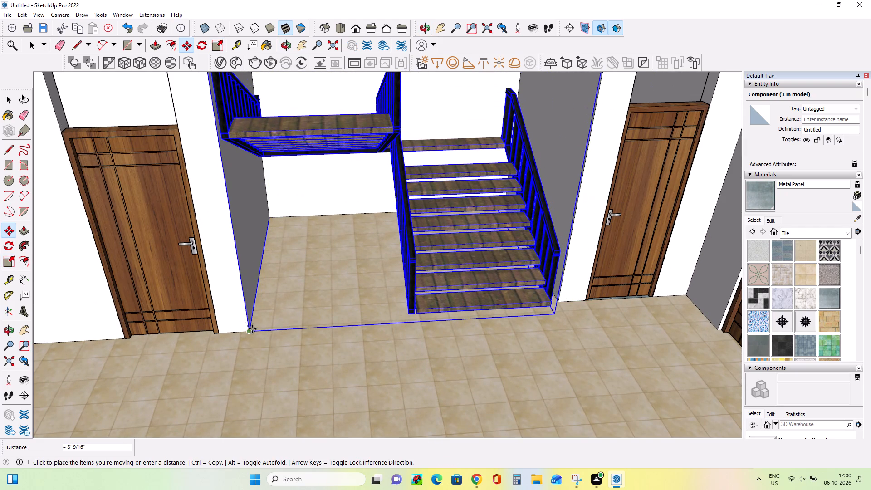
left_click(252, 329)
Widen the staircase to a scale of about 1.04 toward the recess wall next to the toilet door.
middle_click_drag(502, 318, 418, 305)
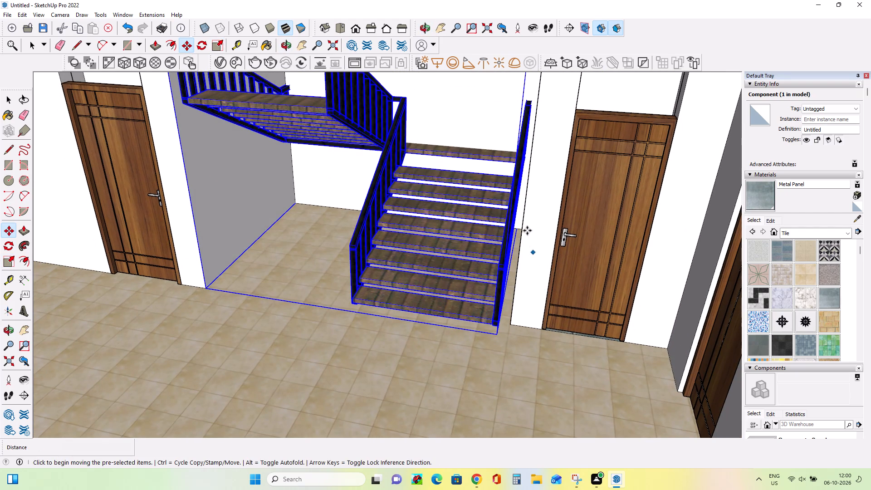
left_click(7, 262)
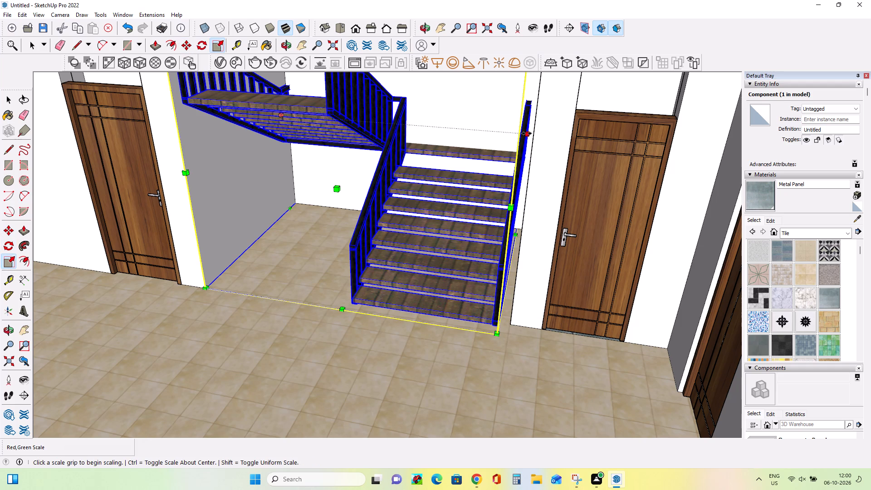
left_click(527, 133)
left_click(533, 138)
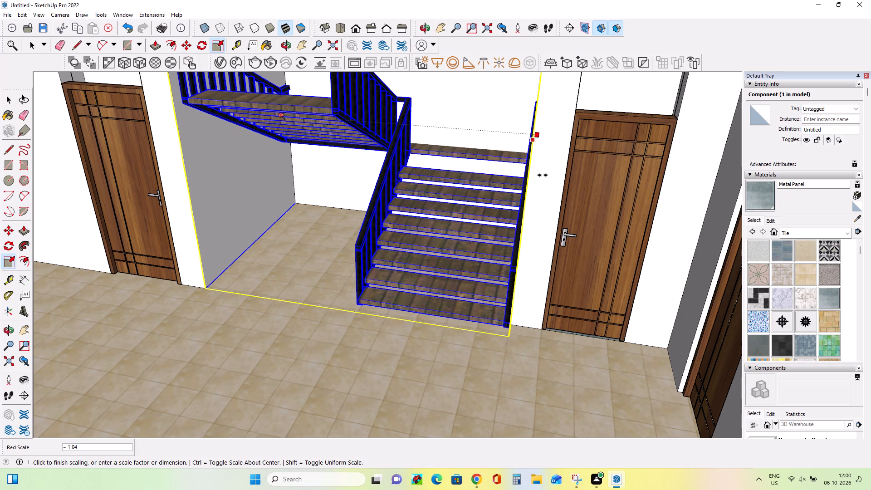
Shorten the staircase's depth by scaling its front face back into the recess.
scroll(530, 337, "down", 8)
middle_click_drag(485, 333, 574, 341)
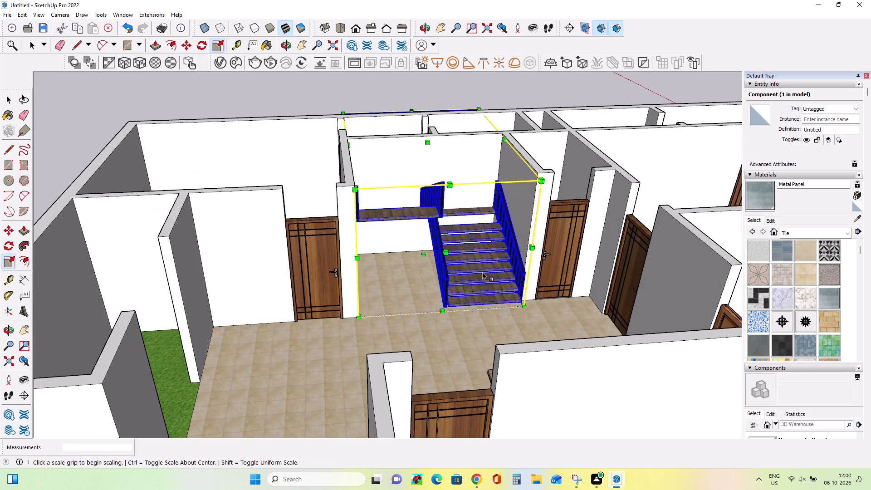
scroll(466, 252, "up", 3)
middle_click_drag(478, 296, 485, 292)
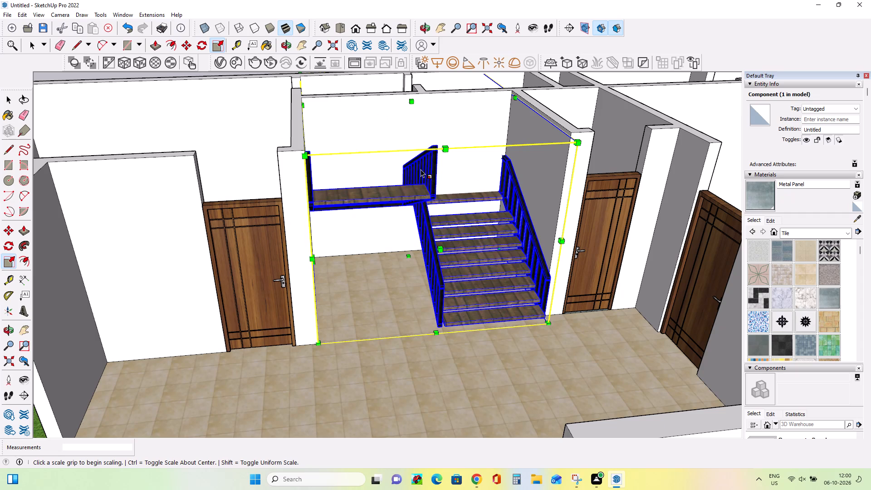
left_click(440, 252)
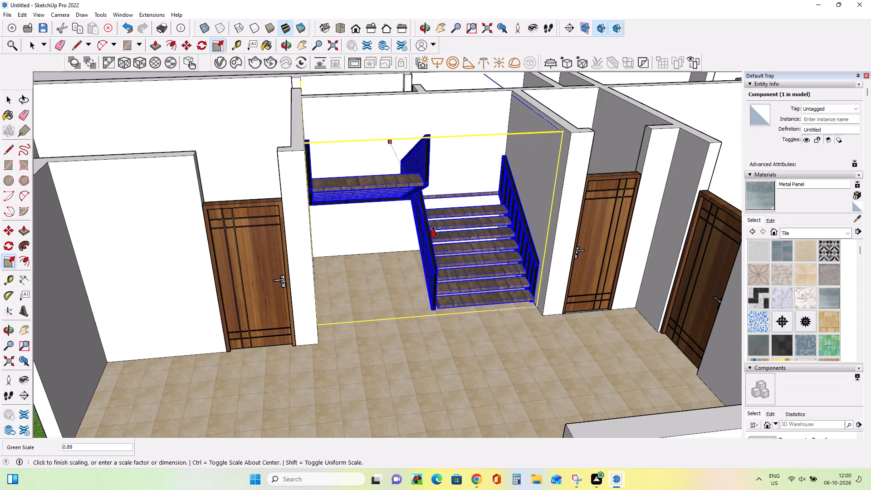
left_click(435, 223)
Deselect the staircase and examine its fit in the recess from several sides of the house.
middle_click_drag(525, 252, 484, 261)
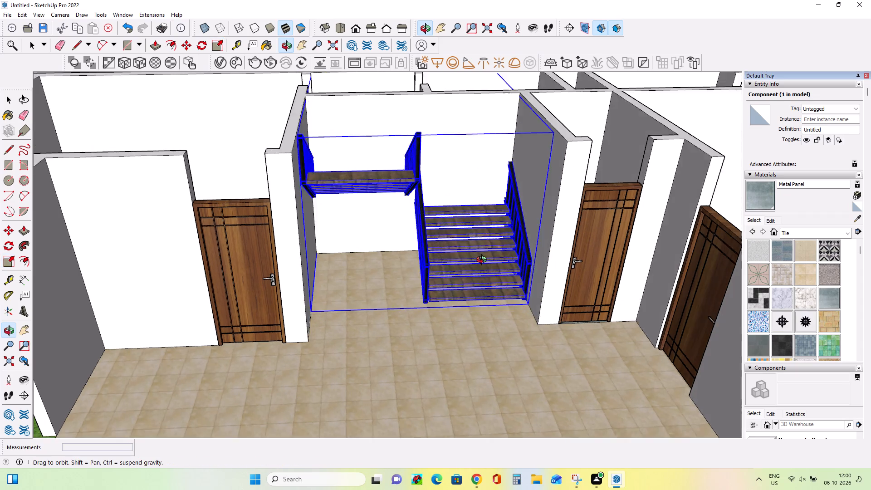
middle_click_drag(484, 261, 385, 268)
scroll(421, 272, "down", 8)
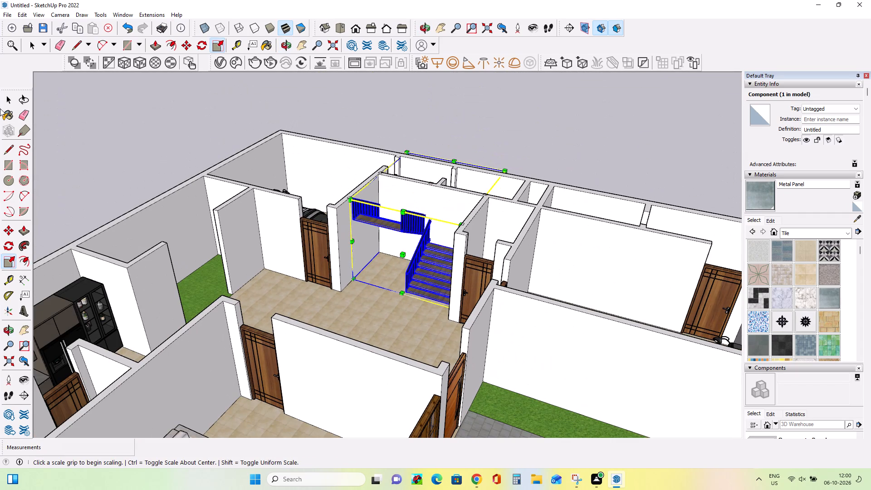
left_click(5, 100)
left_click(96, 122)
middle_click_drag(319, 240, 441, 215)
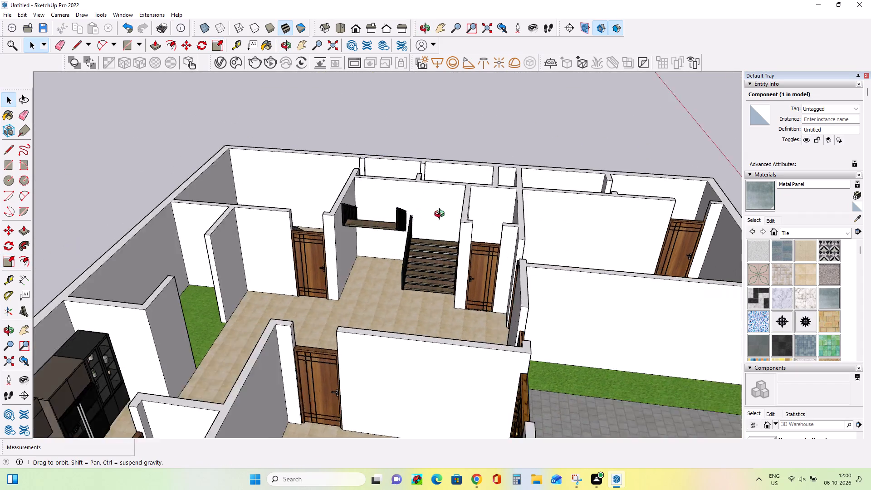
middle_click_drag(441, 215, 472, 204)
middle_click_drag(318, 226, 648, 327)
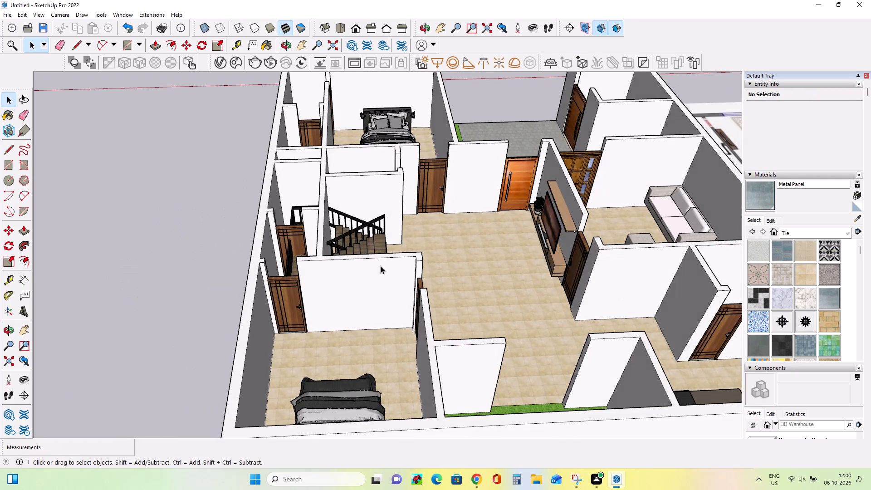
middle_click_drag(272, 278, 6, 308)
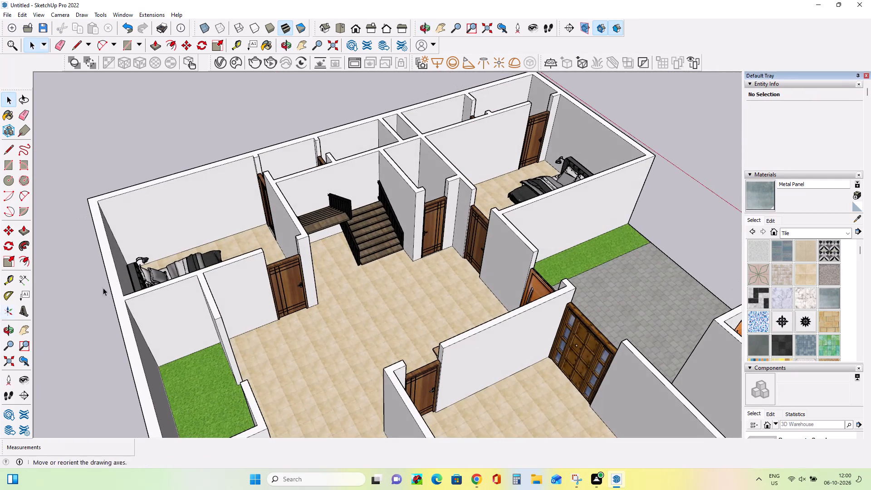
Move the staircase about 3' 5 7/8" by its front bottom corner toward the recess wall end beside the toilet door.
left_click(7, 228)
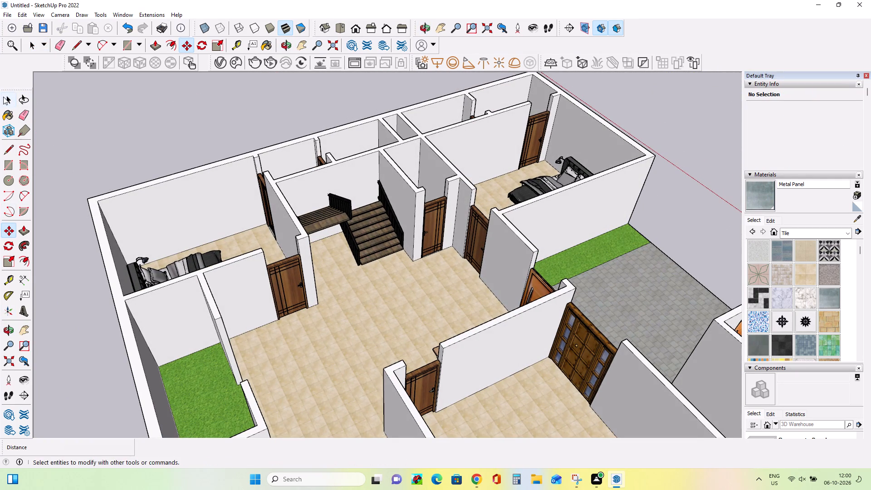
left_click(7, 102)
left_click(358, 235)
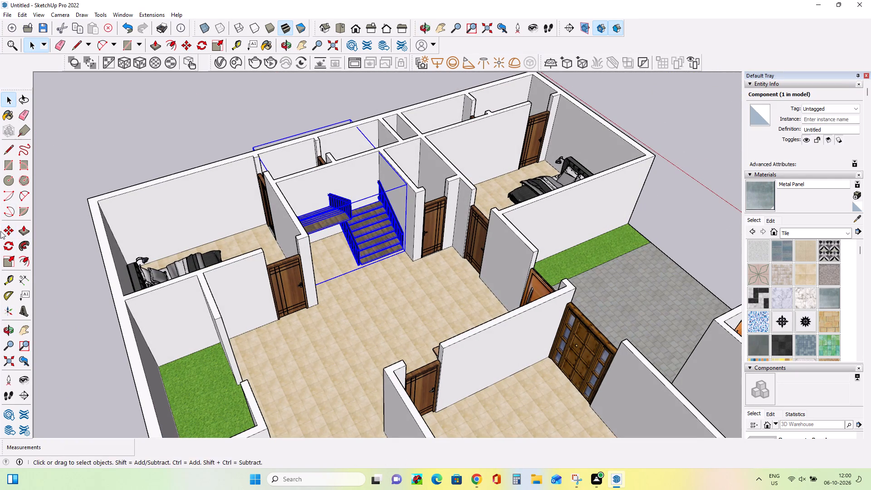
left_click(10, 226)
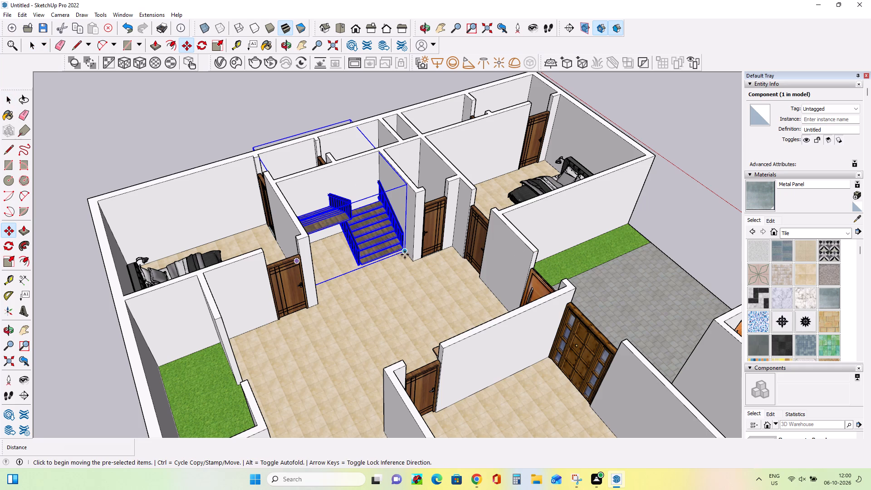
left_click(405, 253)
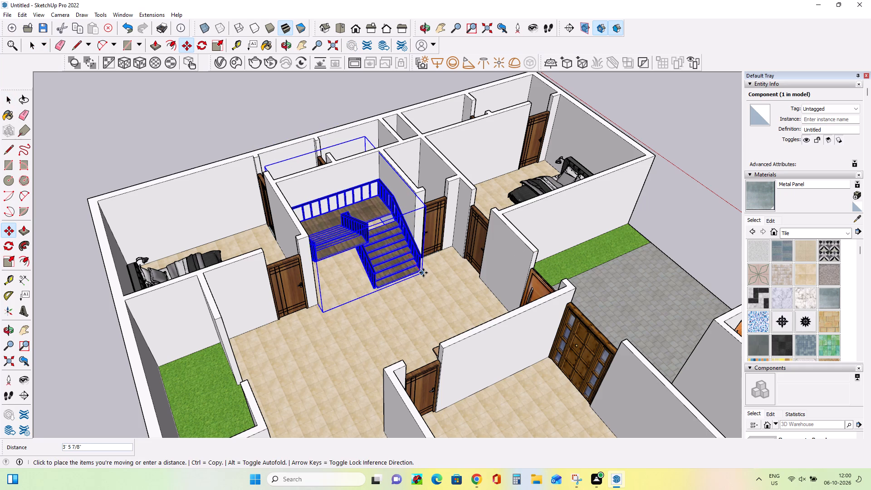
left_click(423, 273)
Scale the staircase's height from its underside to about 0.88.
middle_click_drag(433, 279, 382, 283)
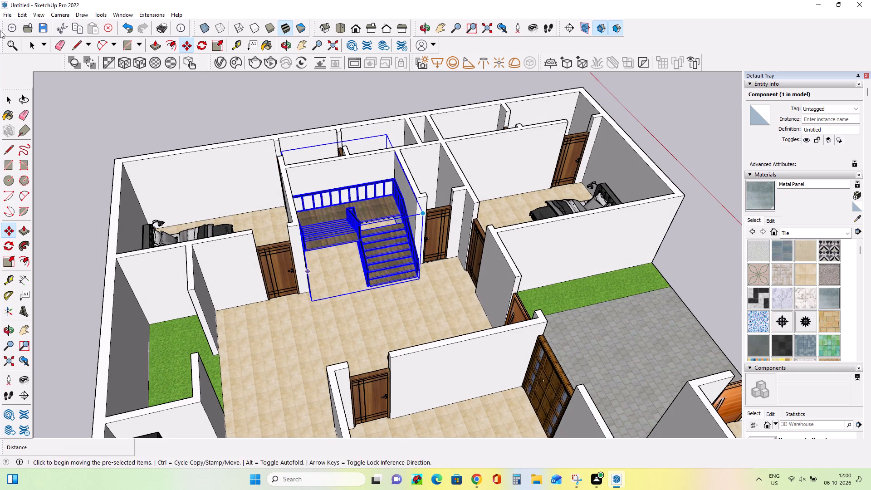
left_click(12, 265)
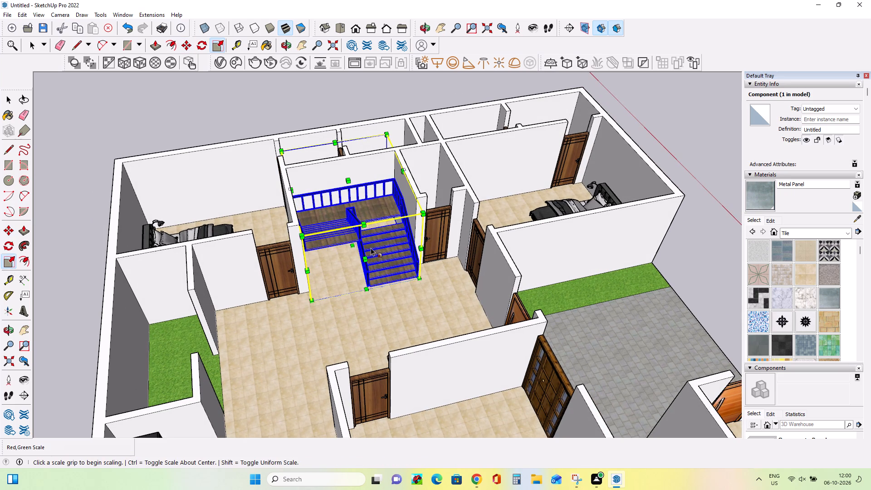
left_click(355, 247)
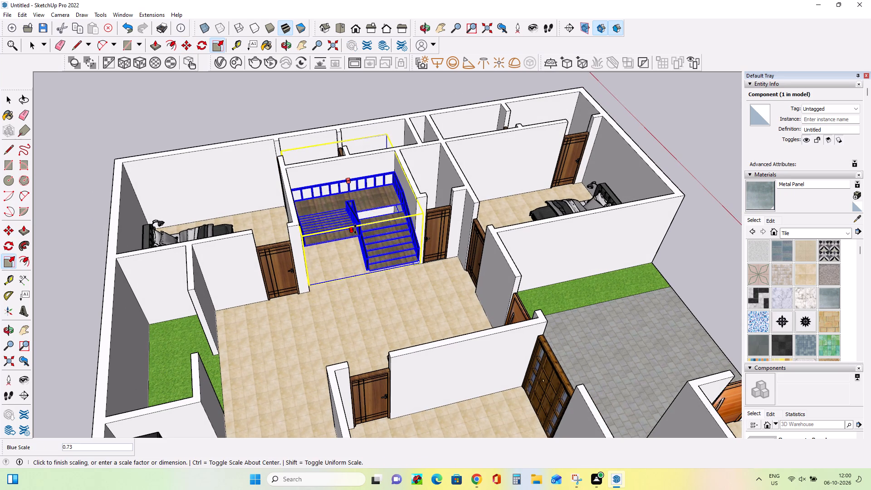
left_click(351, 240)
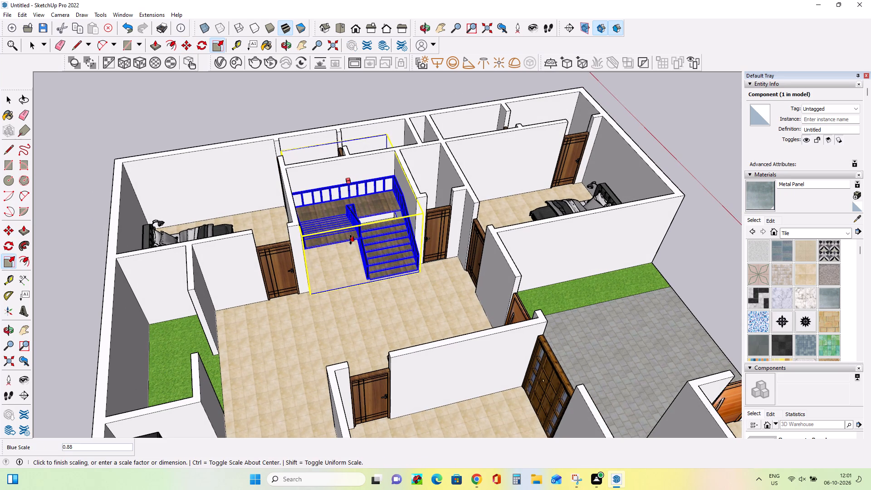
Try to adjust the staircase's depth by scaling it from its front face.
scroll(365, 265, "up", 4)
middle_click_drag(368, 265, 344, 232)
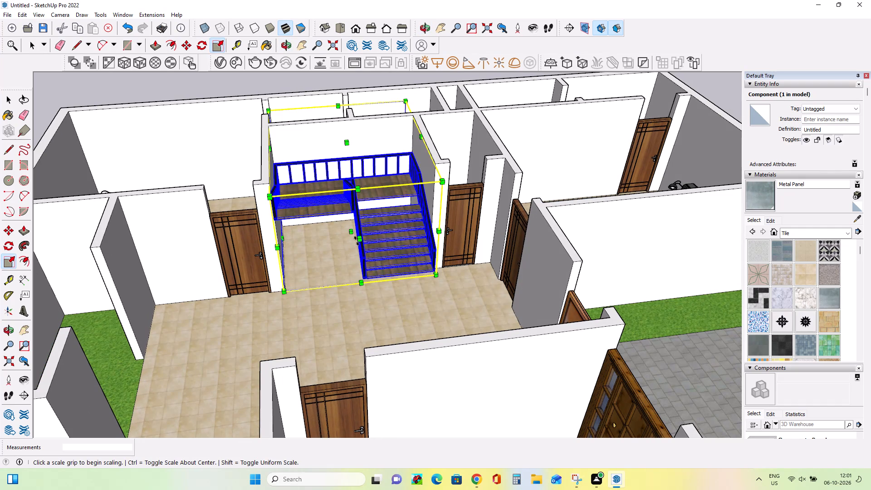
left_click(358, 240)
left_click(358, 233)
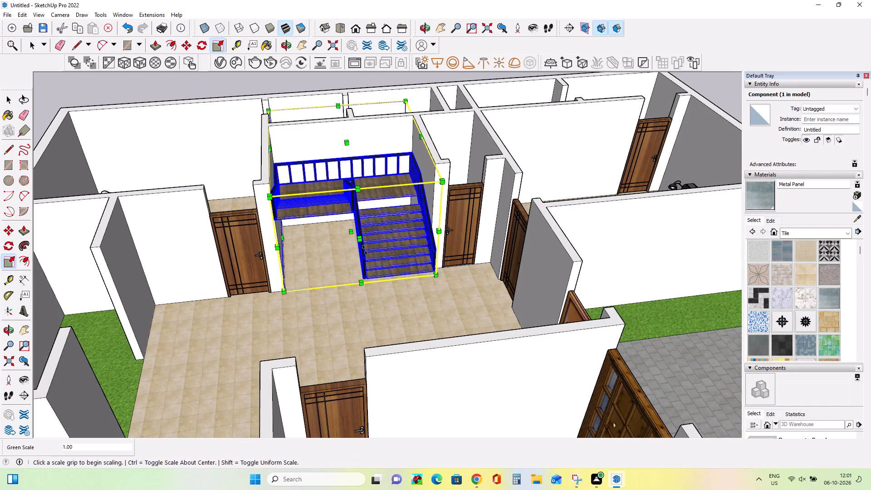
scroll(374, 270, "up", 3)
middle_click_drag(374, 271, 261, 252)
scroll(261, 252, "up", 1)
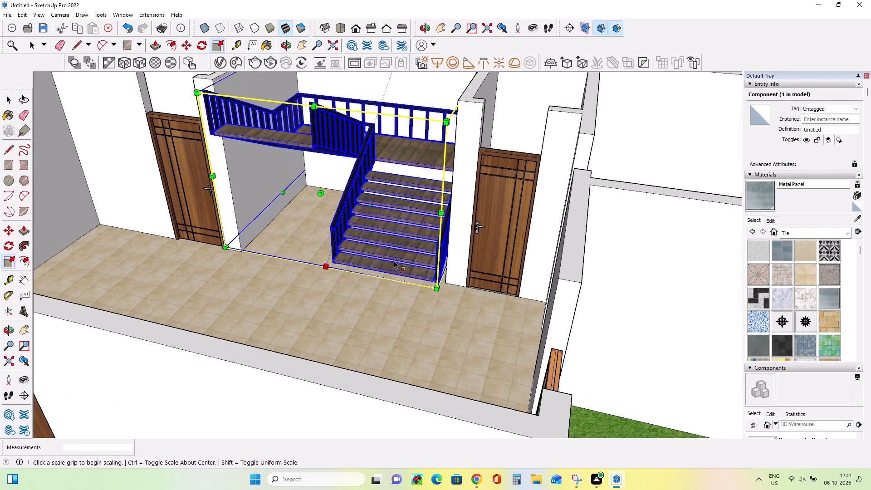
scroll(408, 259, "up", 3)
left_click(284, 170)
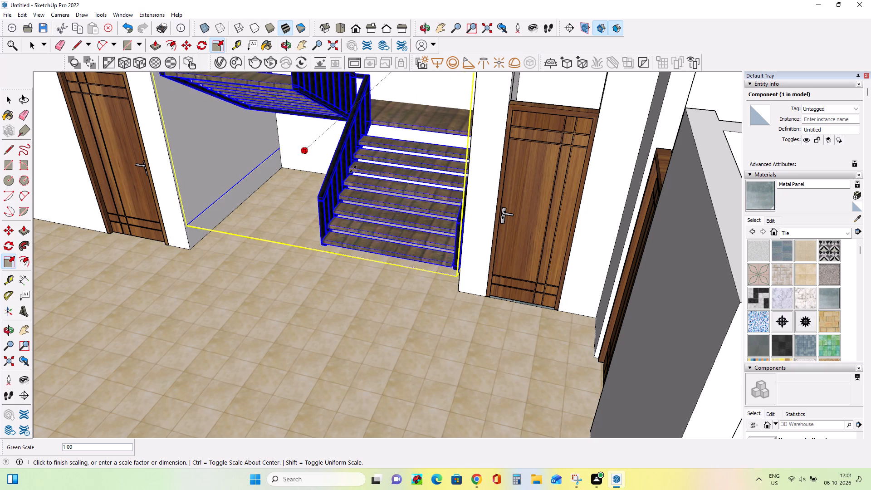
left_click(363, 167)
Move the staircase about 1' 11/16" by its front bottom corner to the floor at the bedroom-side recess wall.
middle_click_drag(289, 222, 355, 237)
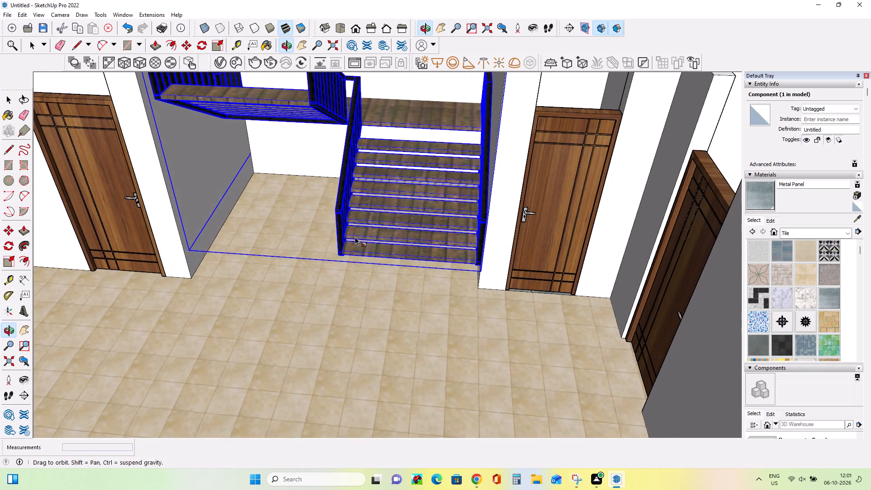
middle_click_drag(355, 237, 344, 239)
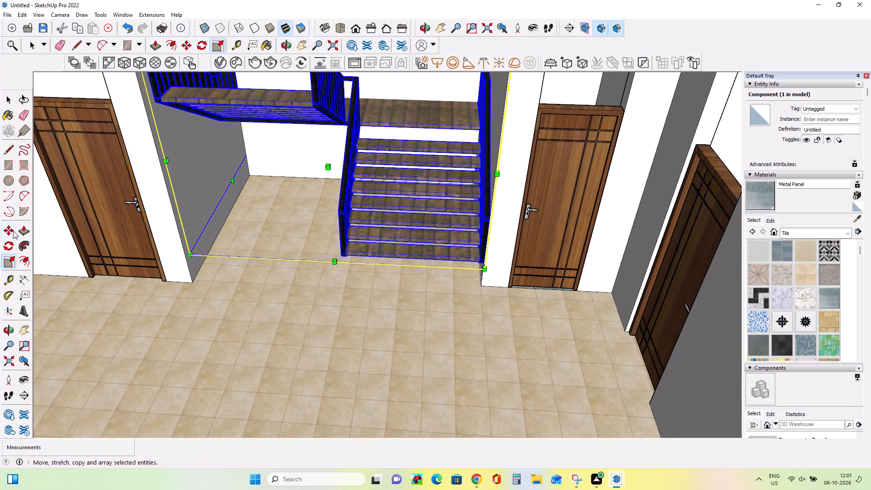
left_click(13, 230)
left_click(191, 257)
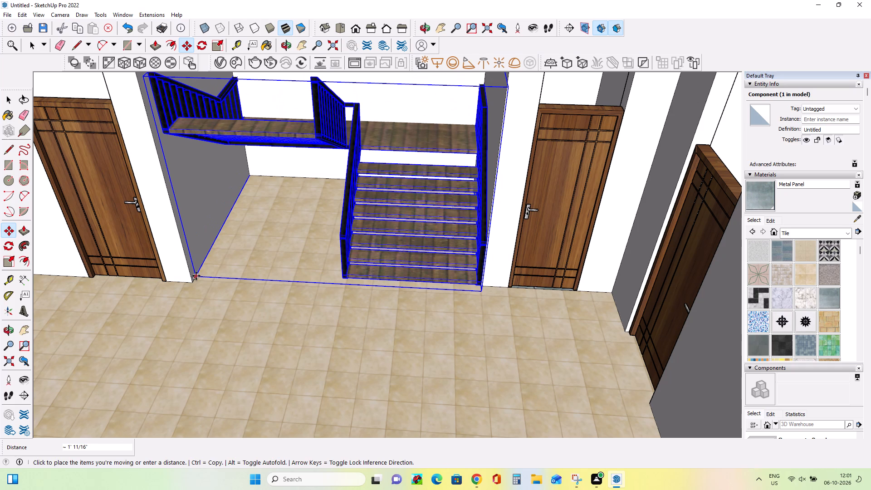
left_click(197, 277)
Move the staircase about 7 5/16" by its other front bottom corner, beside the toilet door.
scroll(225, 251, "down", 7)
middle_click_drag(246, 260, 259, 273)
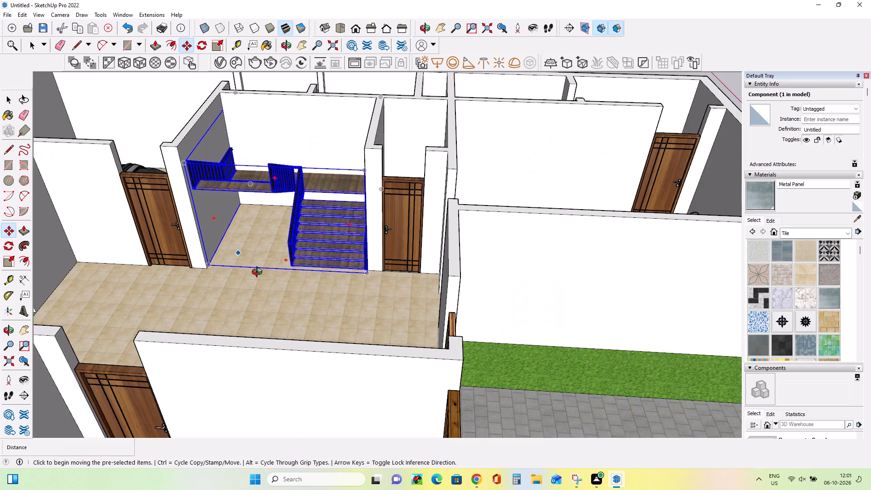
middle_click_drag(259, 273, 481, 299)
middle_click_drag(387, 298, 257, 307)
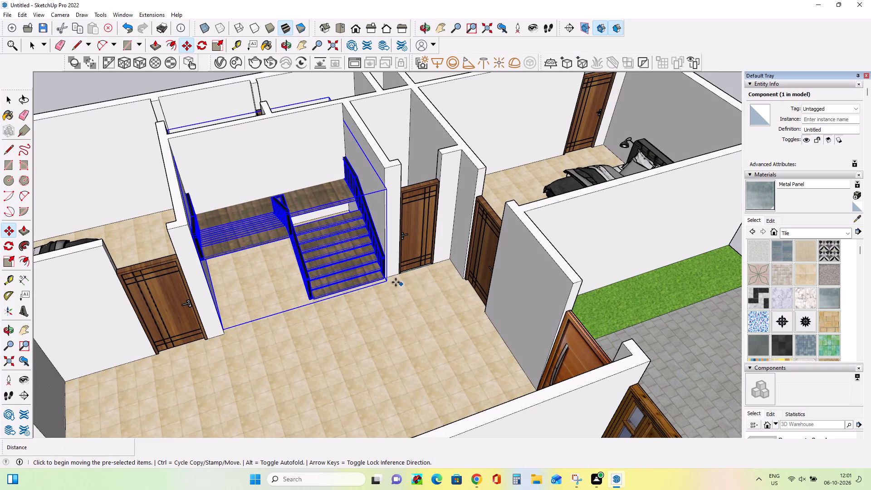
left_click(387, 281)
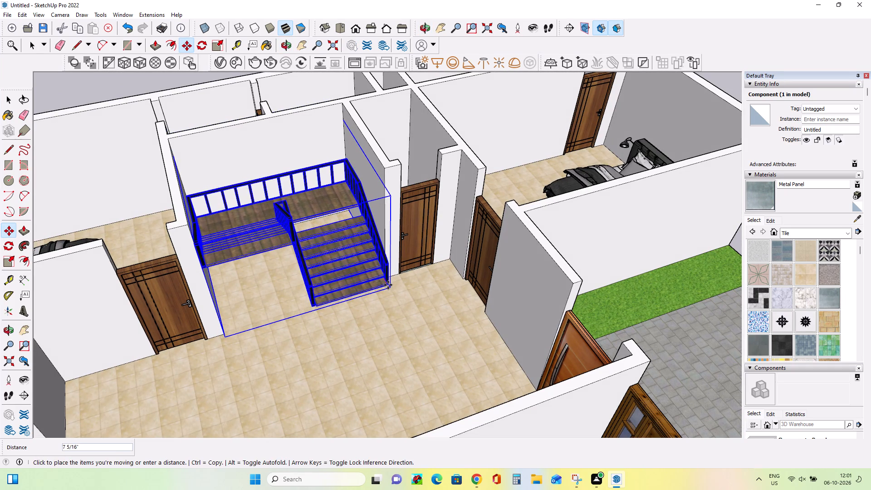
left_click(388, 285)
Shorten the staircase's depth from its front to a scale of about 0.94, aligning it with the recess opening.
middle_click_drag(346, 291, 271, 266)
scroll(279, 245, "up", 4)
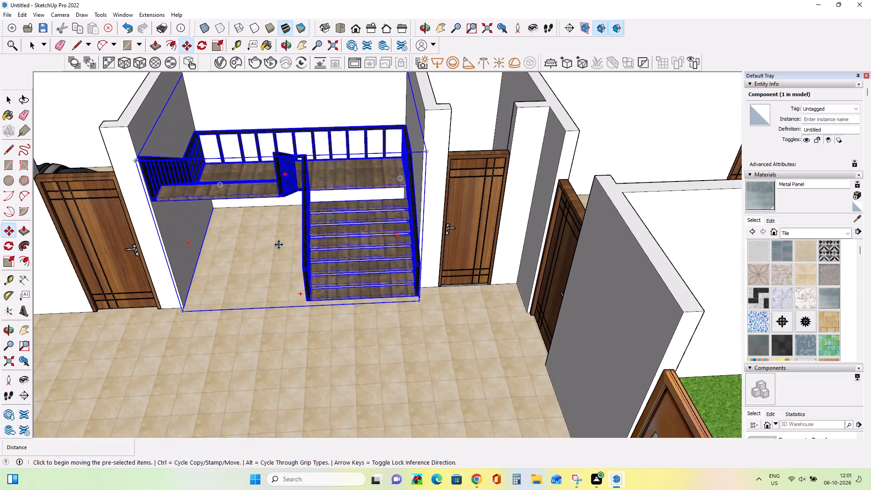
left_click(5, 260)
left_click(292, 236)
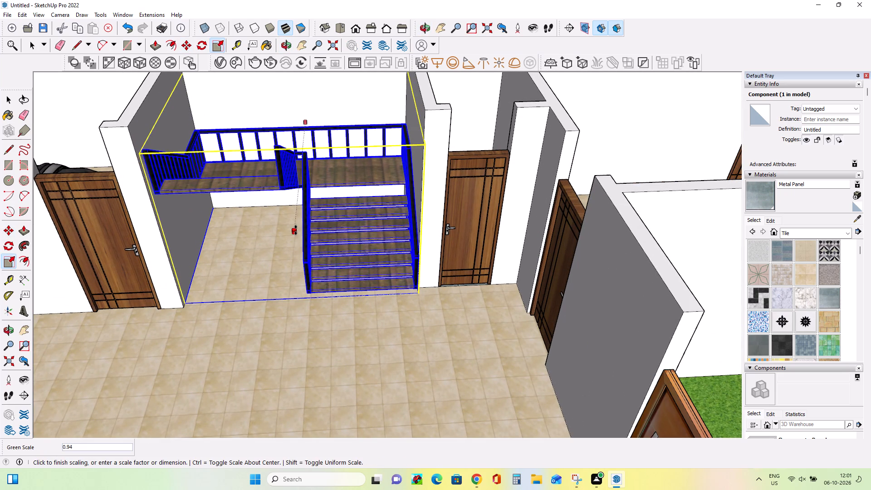
left_click(297, 229)
middle_click_drag(331, 273, 340, 279)
scroll(343, 270, "down", 2)
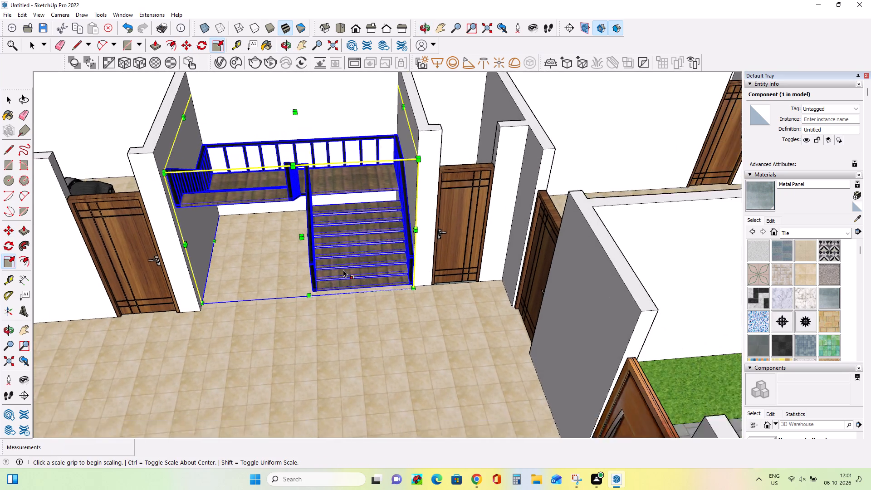
Deselect the staircase and inspect its fit in the recess and the furnished rooms from several angles.
scroll(343, 269, "down", 7)
left_click(5, 99)
left_click(118, 91)
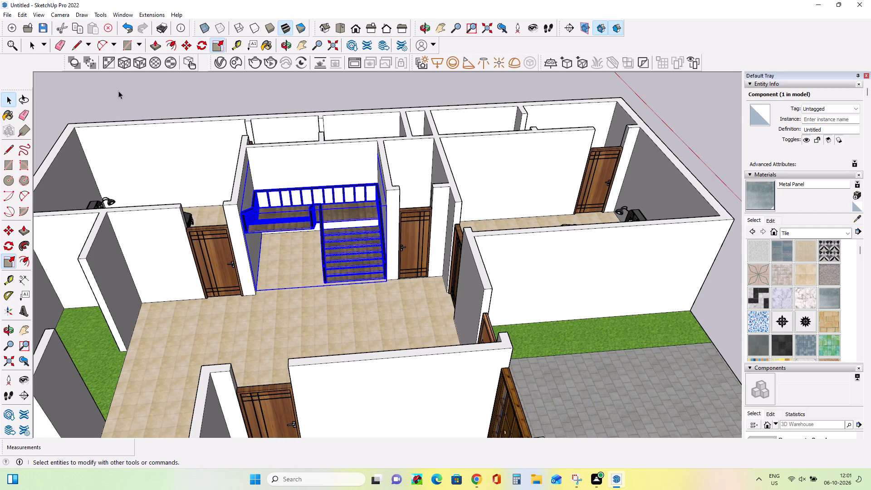
middle_click_drag(169, 165, 110, 129)
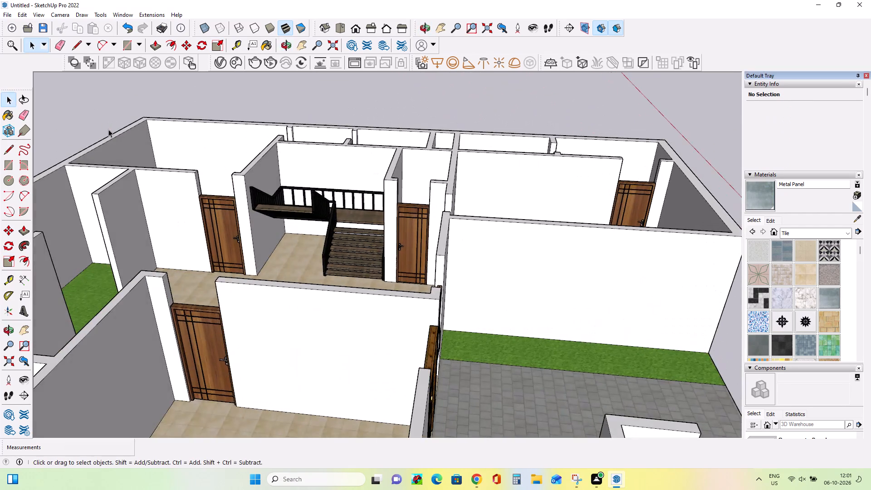
scroll(239, 157, "up", 4)
scroll(167, 160, "down", 15)
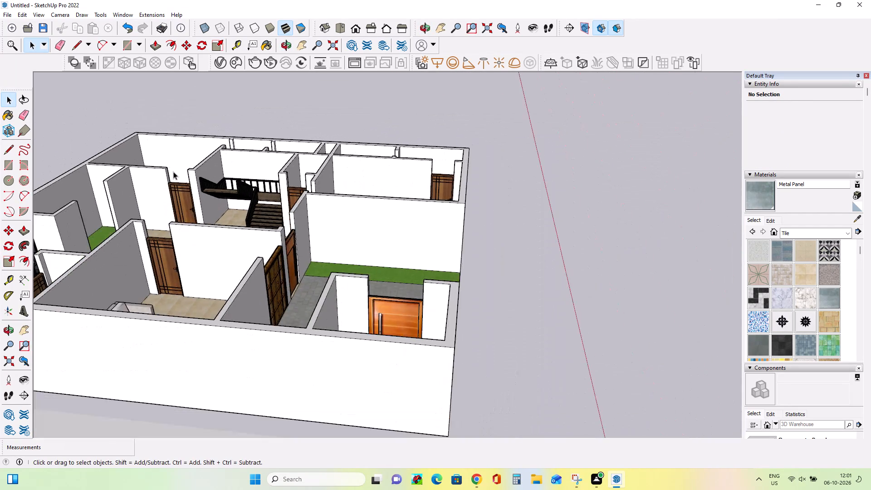
middle_click_drag(241, 209, 200, 323)
middle_click_drag(225, 262, 188, 274)
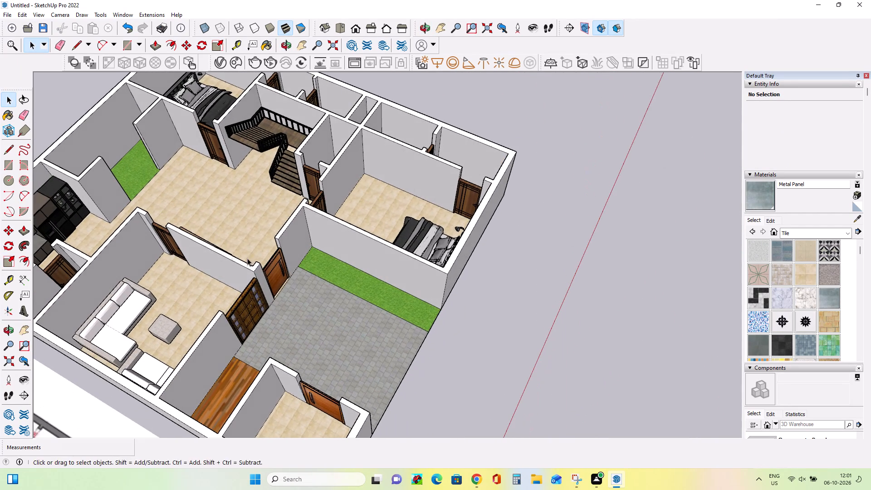
middle_click_drag(254, 269, 141, 292)
scroll(251, 257, "down", 8)
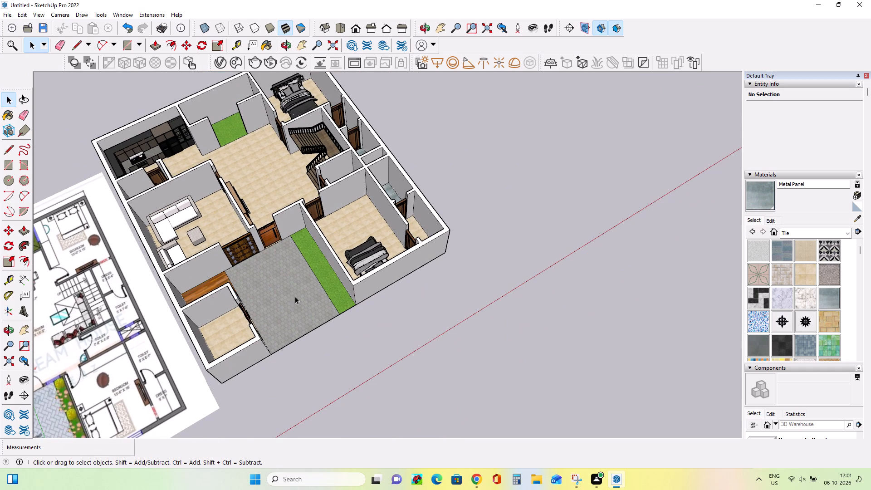
Import the sofa model from the Downloads folder and place it on the open ground beside the house.
left_click(8, 15)
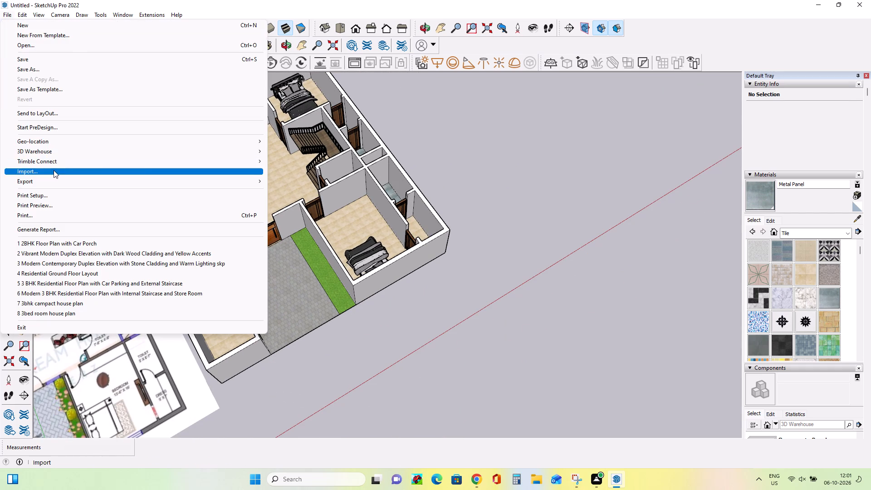
left_click(54, 171)
scroll(418, 295, "down", 5)
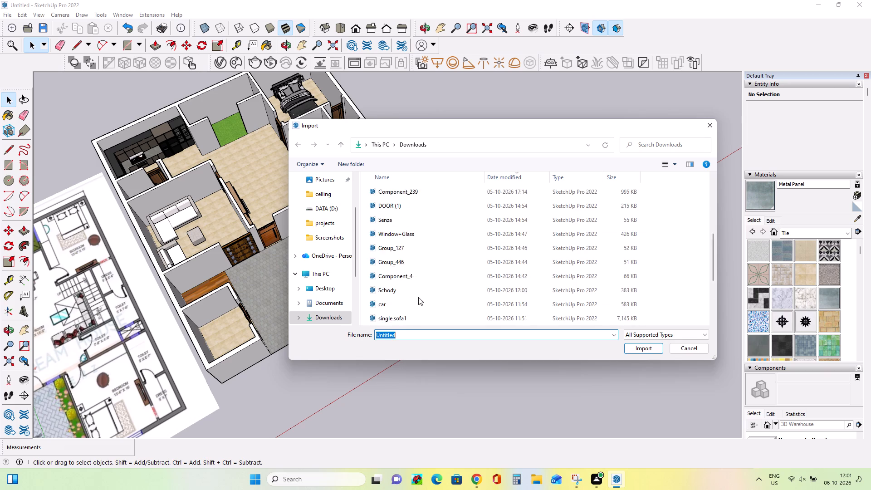
scroll(418, 297, "down", 7)
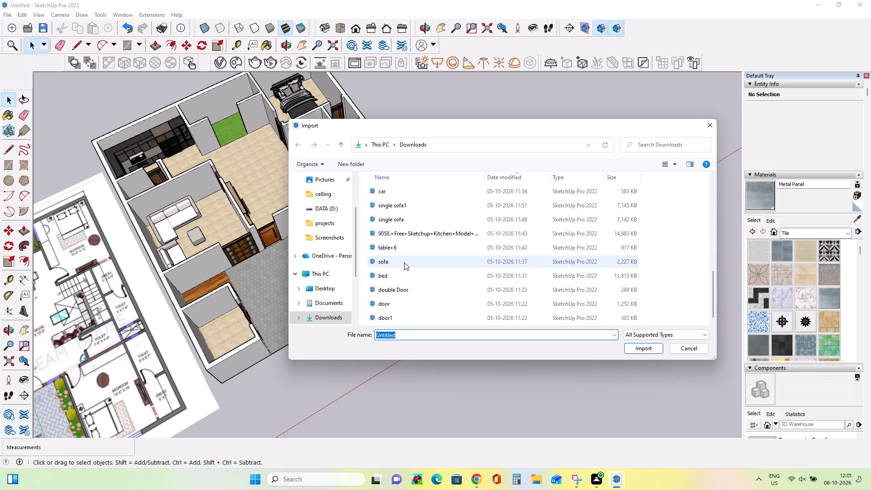
left_click(404, 262)
left_click(644, 353)
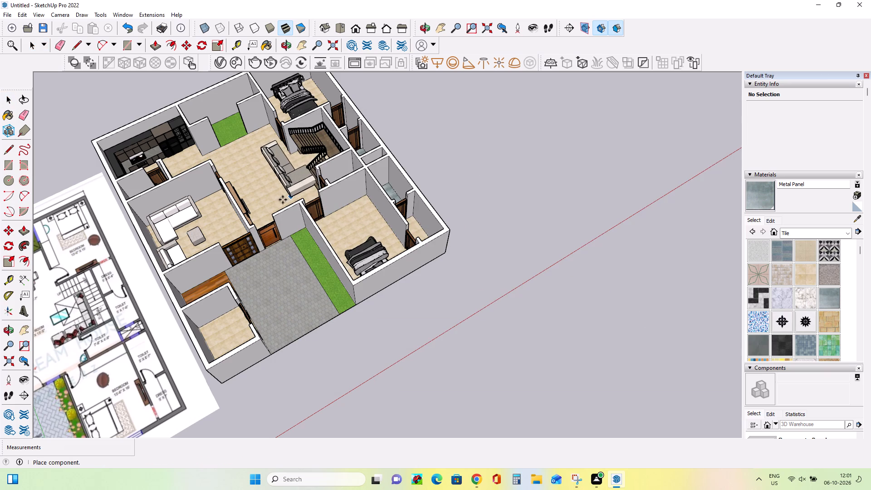
left_click(544, 203)
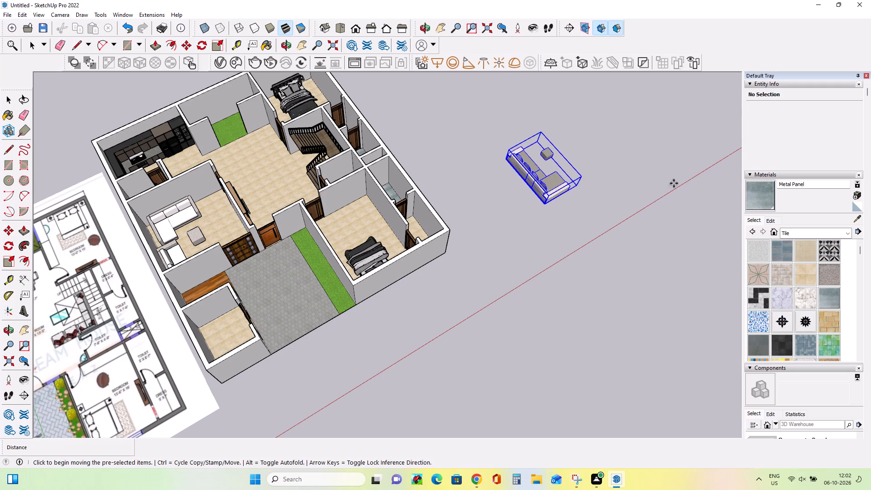
Rotate the imported sofa 180 degrees on the ground plane.
left_click(8, 250)
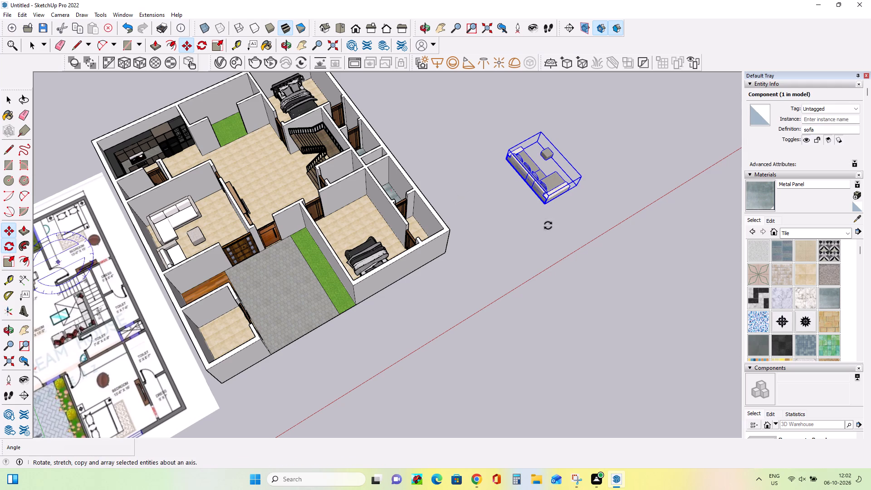
left_click(526, 223)
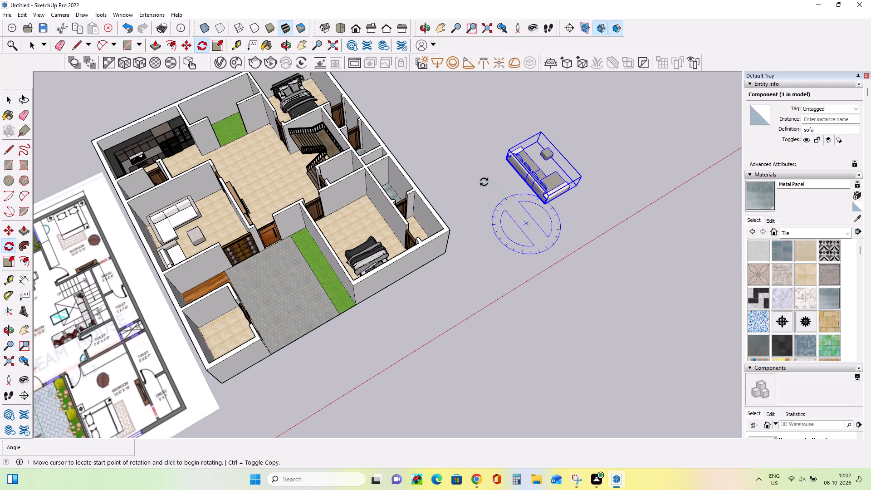
left_click(484, 182)
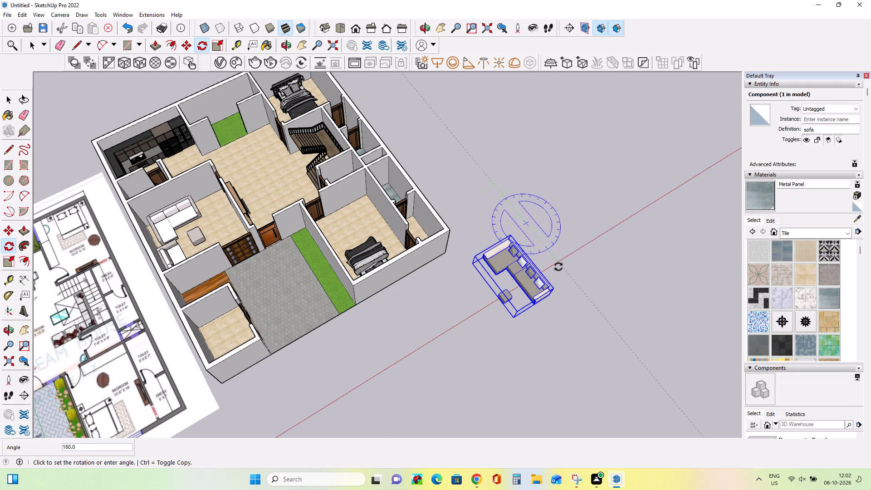
left_click(558, 267)
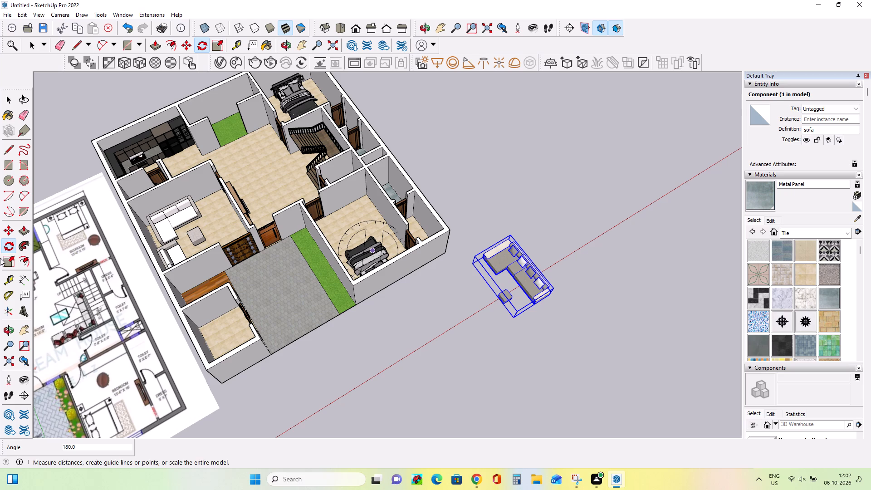
Scale the sofa to about 0.82 in length and 1.40 in height, and its depth to about 0.78.
left_click(10, 265)
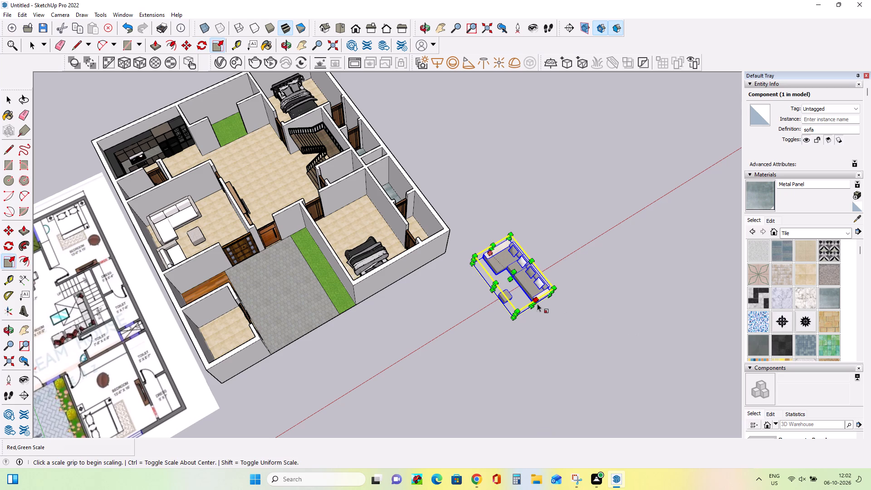
left_click(537, 304)
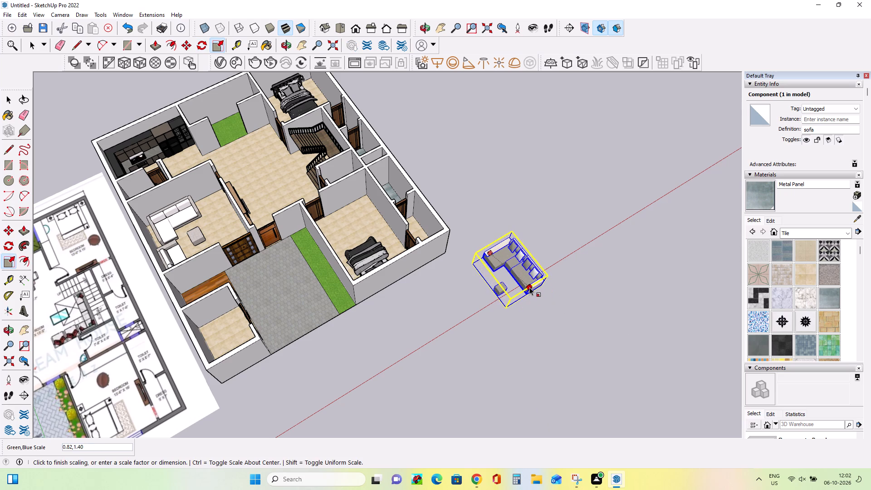
left_click(529, 287)
left_click(488, 281)
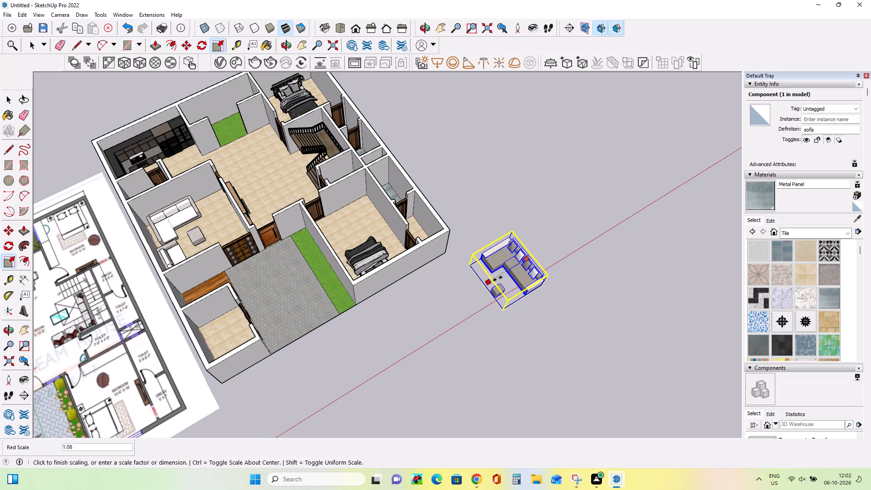
left_click(499, 277)
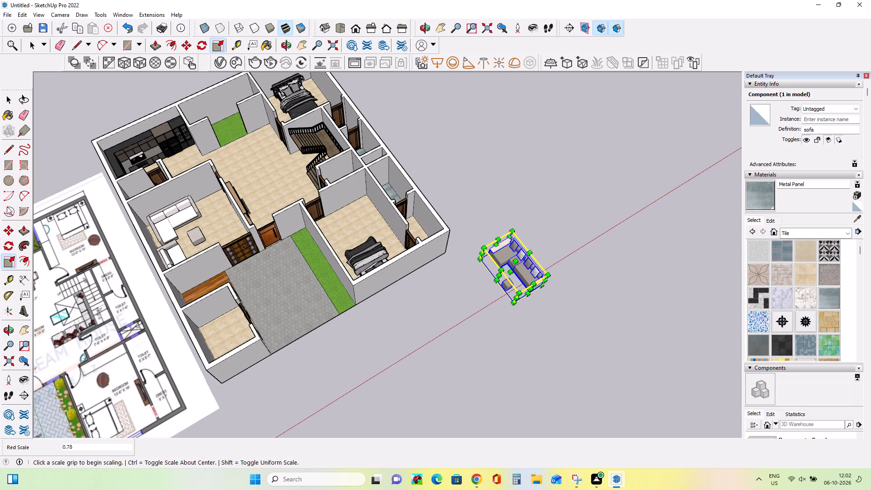
Move the sofa about 48' 8 1/4" by its bottom corner into the central hall in front of the staircase.
left_click(3, 233)
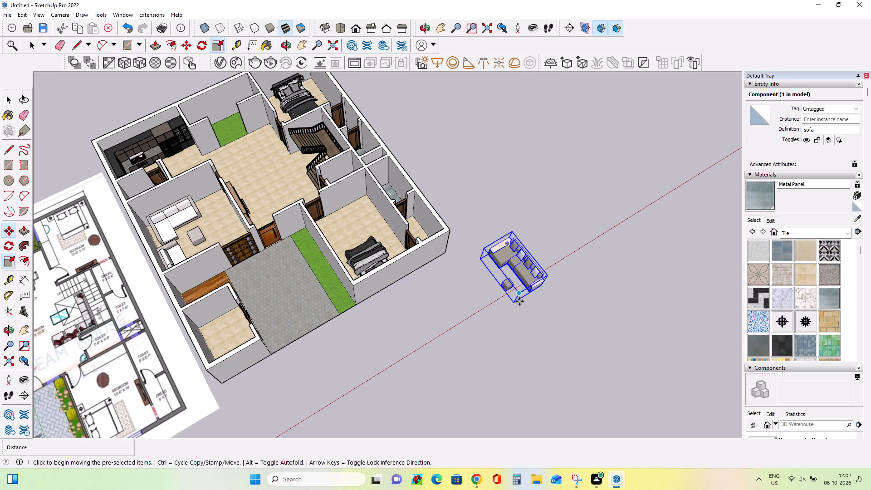
left_click(516, 303)
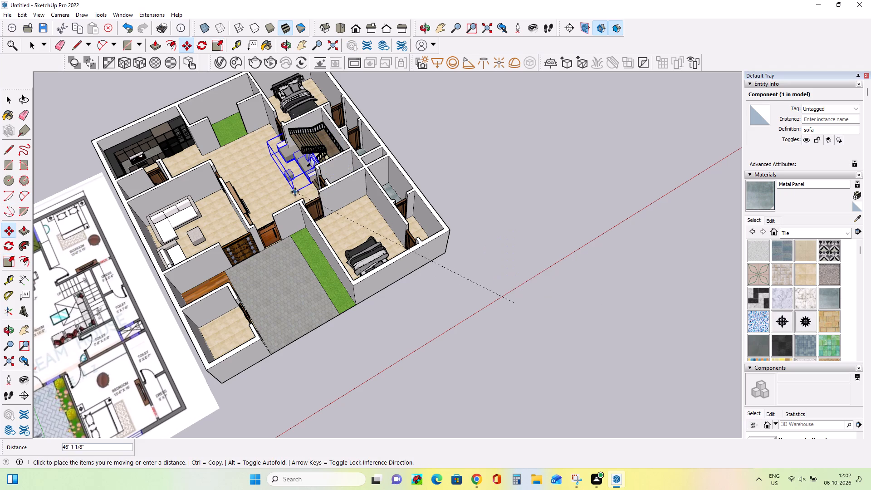
left_click(271, 208)
Move the sofa about 2' 1 1/8" by its bottom back corner, closer to the staircase.
scroll(291, 179, "up", 16)
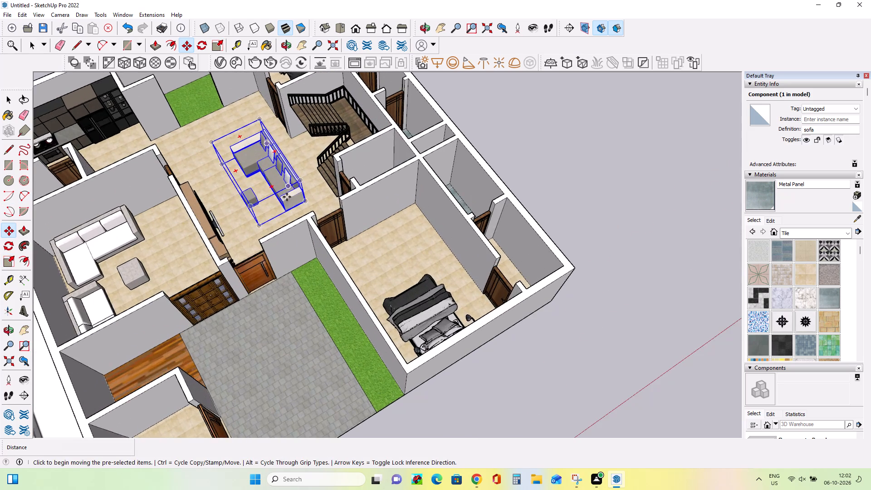
scroll(287, 197, "up", 10)
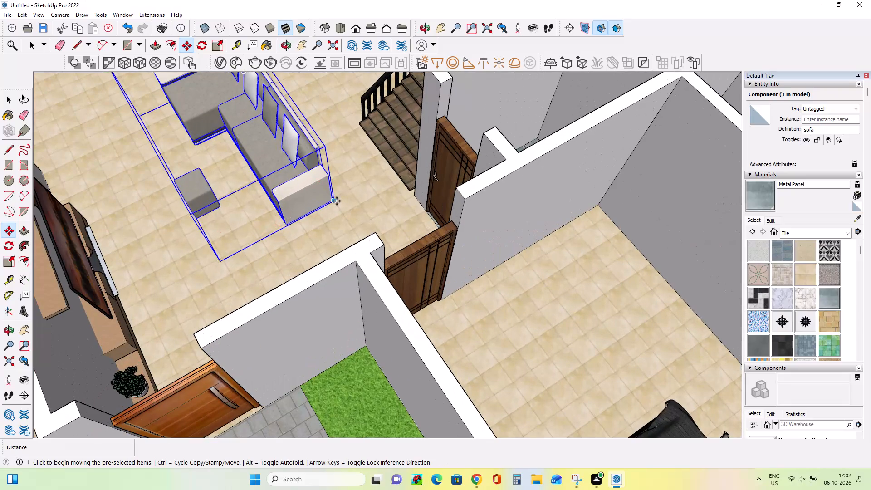
left_click(337, 201)
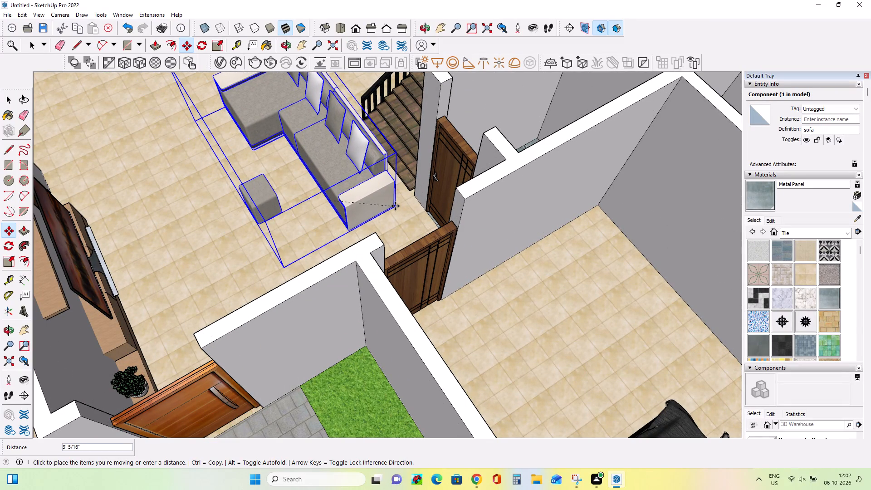
left_click(370, 181)
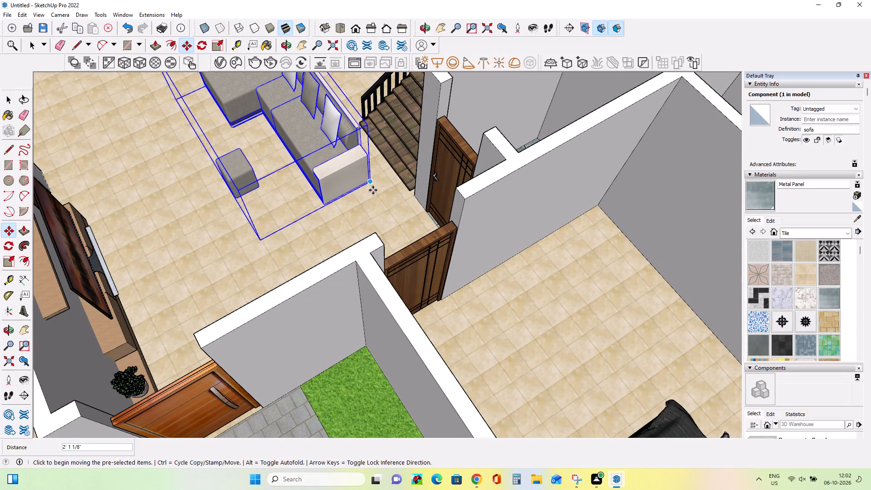
Scale the sofa uniformly to about 0.85, and reduce its depth from the front to a scale of about 0.81.
scroll(367, 193, "down", 14)
middle_click_drag(316, 198, 480, 173)
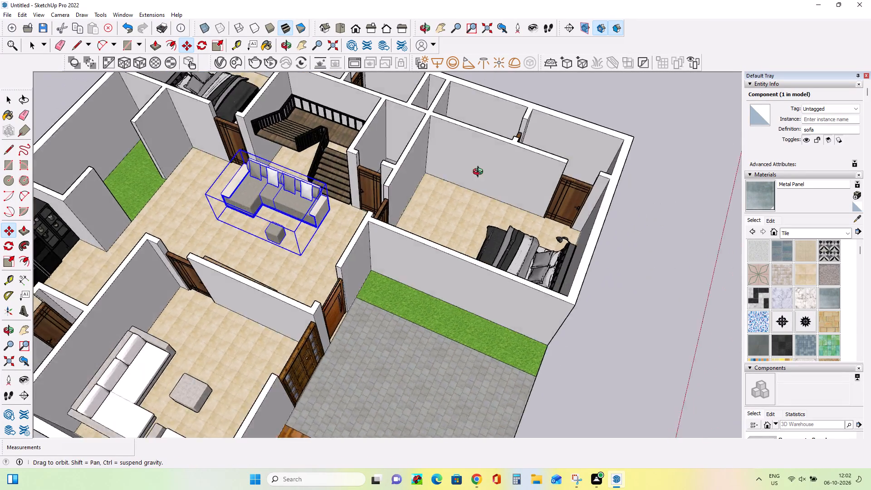
middle_click_drag(480, 173, 552, 132)
middle_click_drag(325, 261, 357, 280)
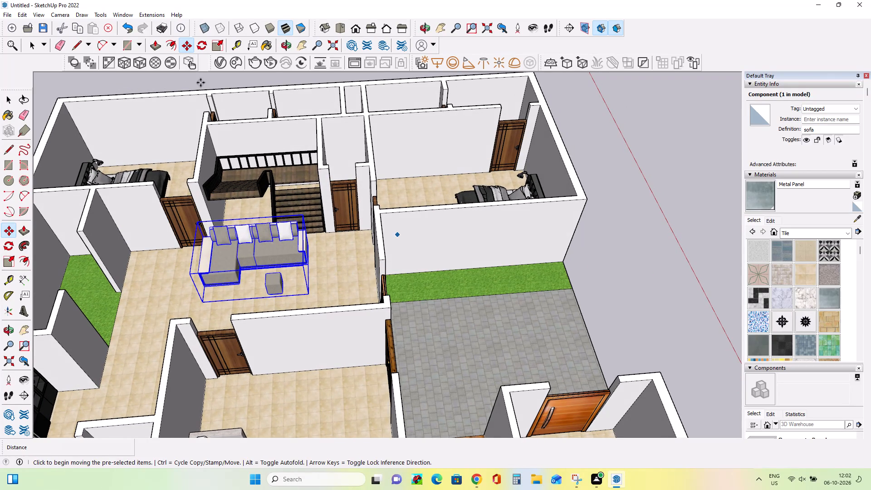
left_click(7, 262)
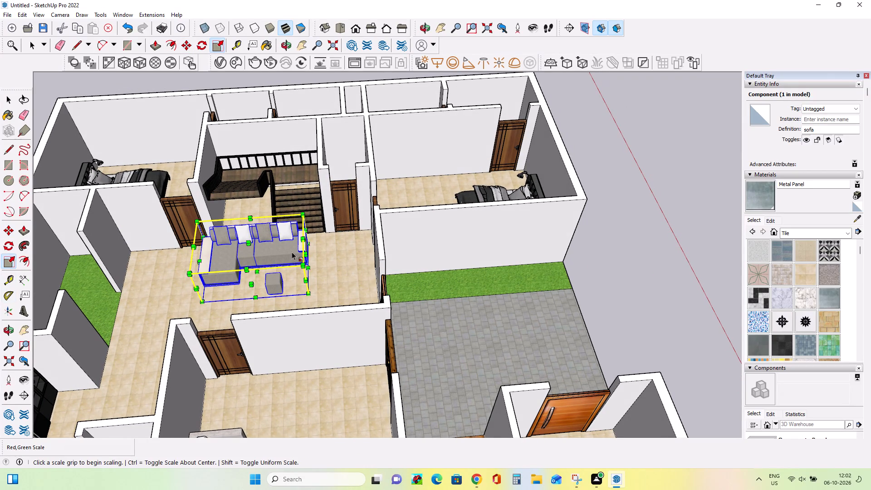
left_click(195, 220)
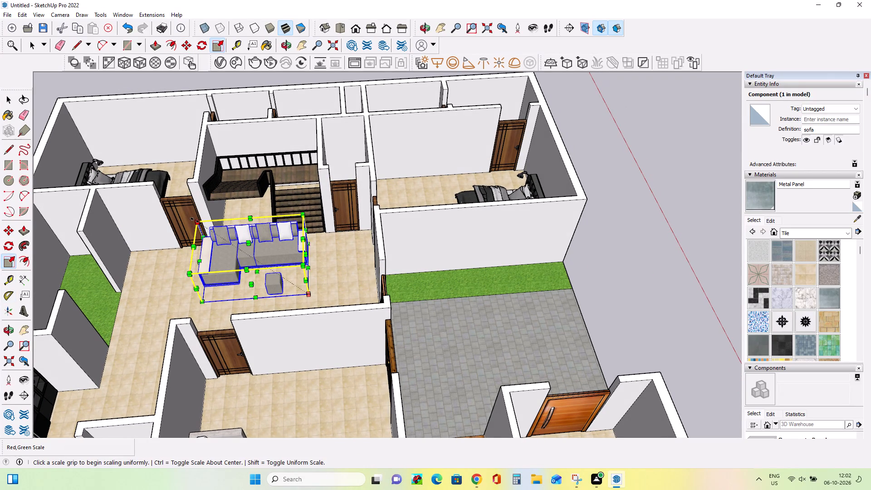
left_click(215, 232)
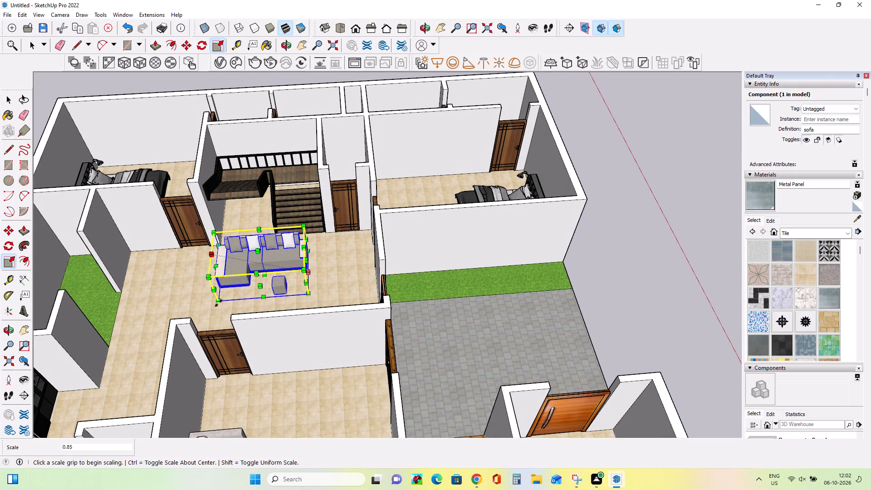
left_click(260, 287)
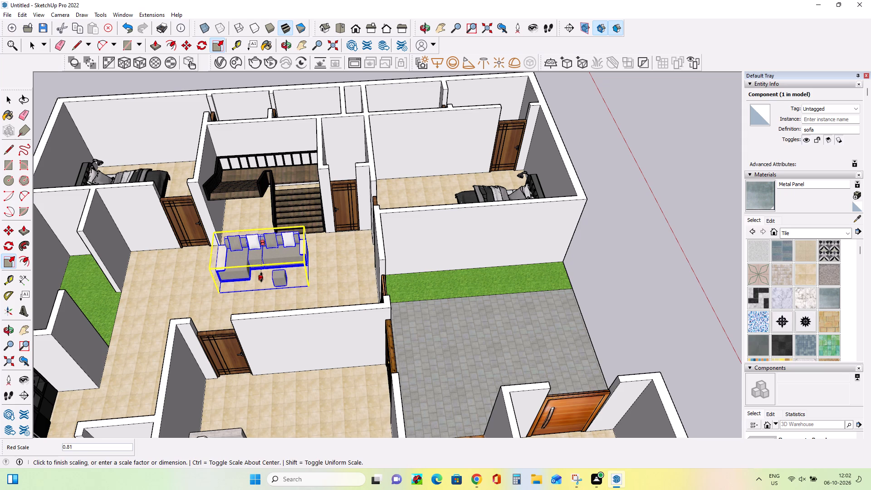
left_click(262, 275)
Examine the sofa's placement in the hall from several angles alongside the reference floor plan.
middle_click_drag(312, 287, 124, 322)
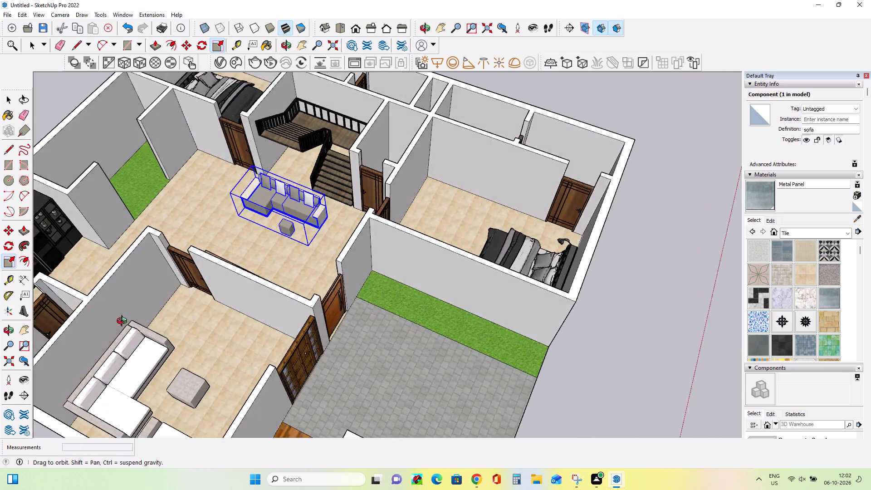
middle_click_drag(124, 322, 90, 326)
middle_click_drag(459, 219, 209, 265)
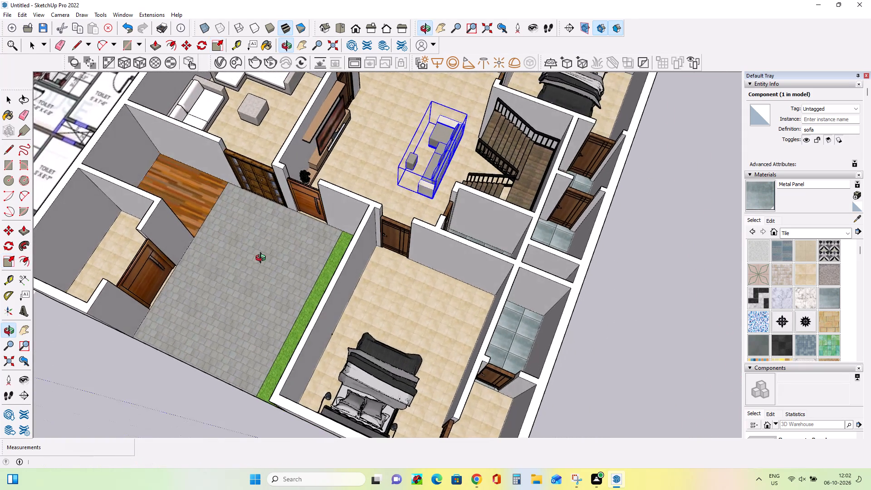
middle_click_drag(567, 190, 462, 224)
scroll(601, 152, "down", 9)
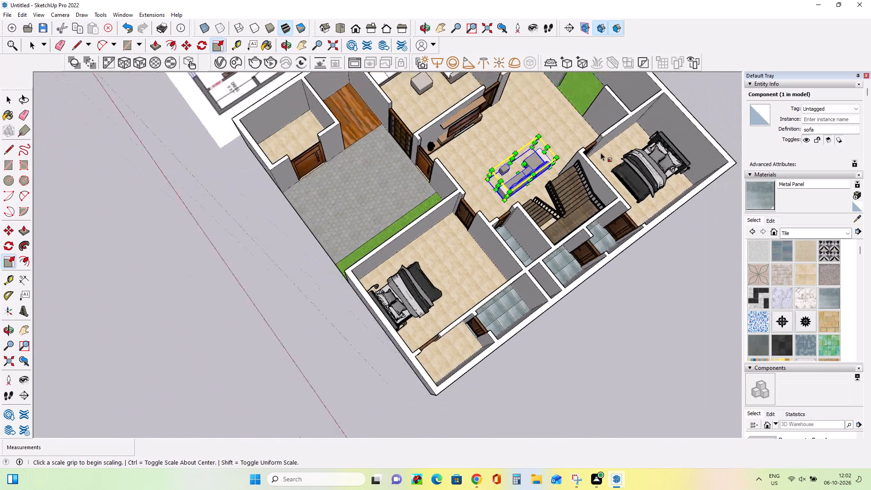
scroll(601, 152, "down", 9)
scroll(508, 175, "down", 1)
middle_click_drag(508, 175, 635, 181)
scroll(532, 152, "down", 2)
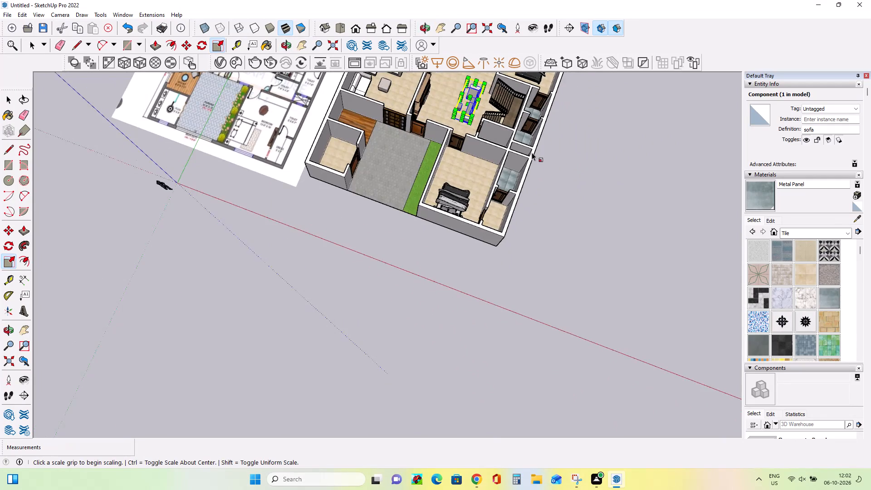
scroll(532, 152, "down", 13)
scroll(498, 103, "up", 1)
scroll(498, 103, "down", 1)
scroll(497, 102, "up", 10)
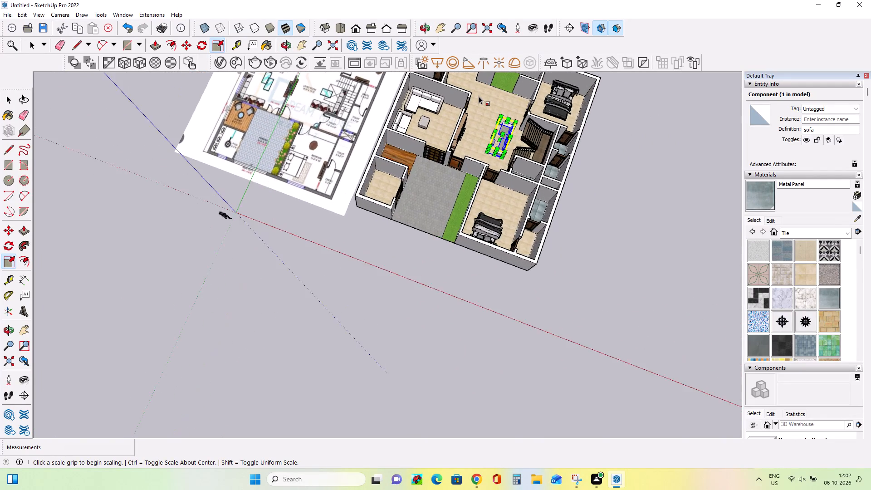
Copy the hall's TV unit about 6' 3 9/16" away from its wall, toward the sofa.
scroll(479, 96, "up", 18)
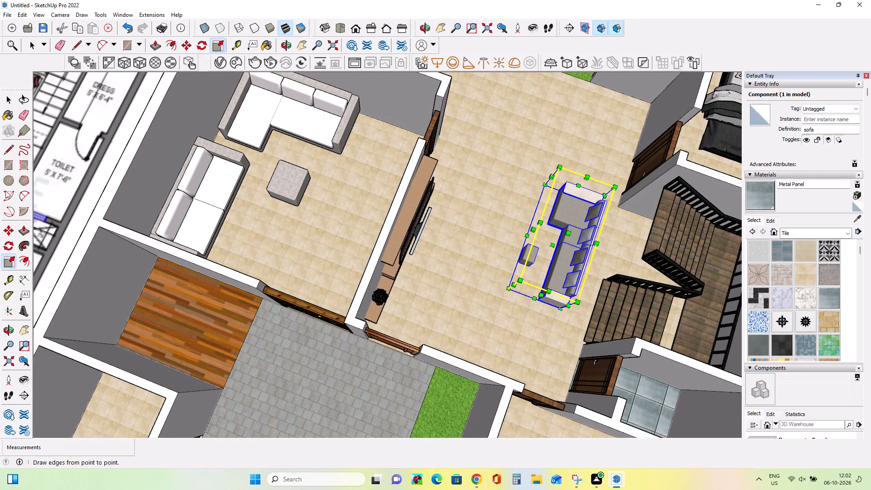
left_click(7, 99)
left_click(412, 227)
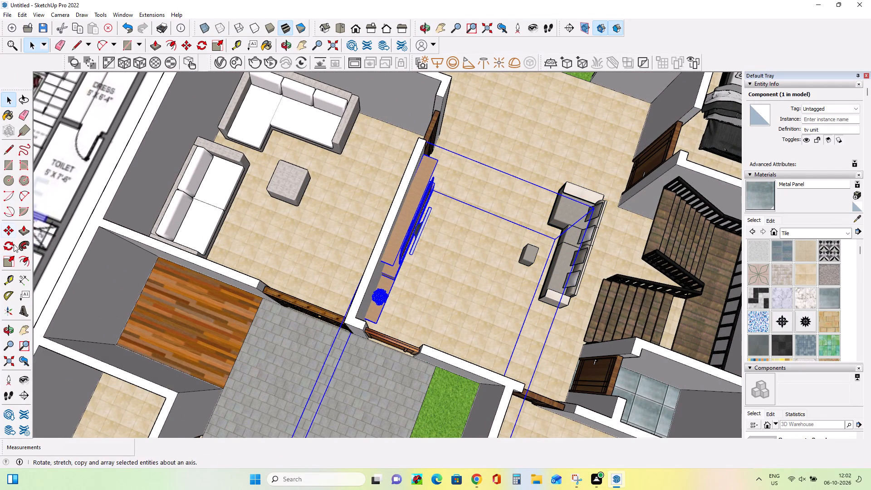
left_click(5, 232)
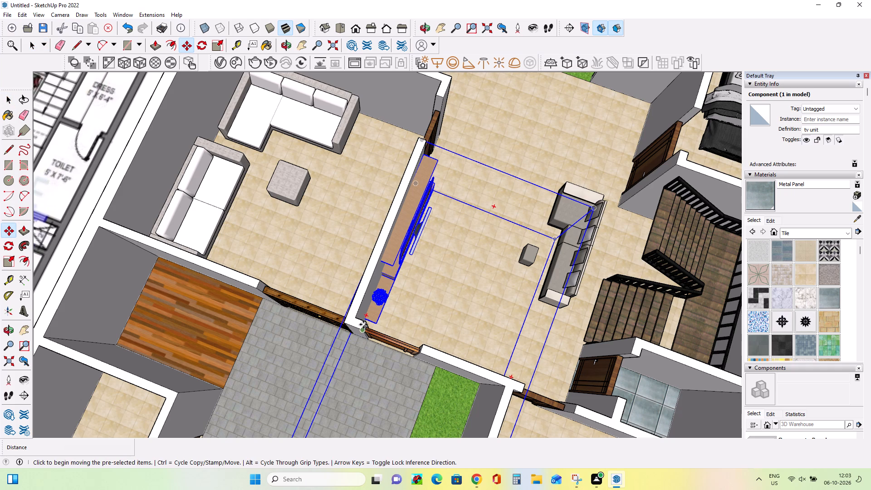
left_click(378, 326)
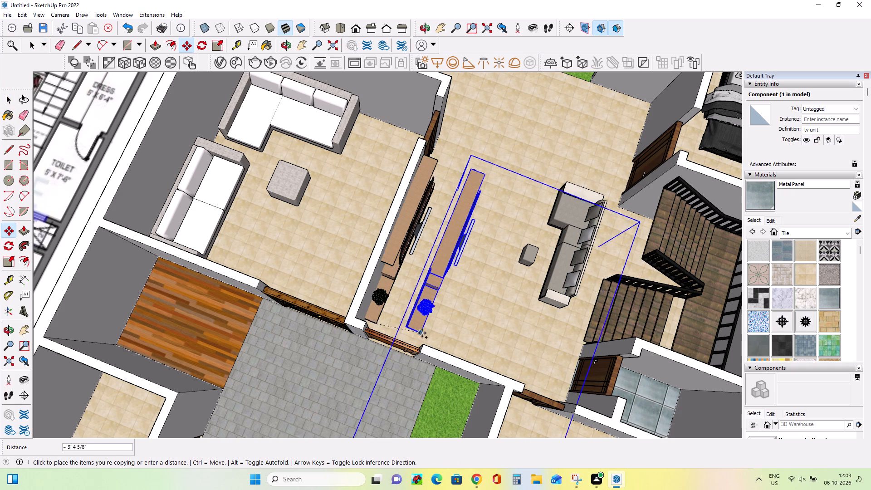
scroll(415, 327, "down", 8)
left_click(445, 323)
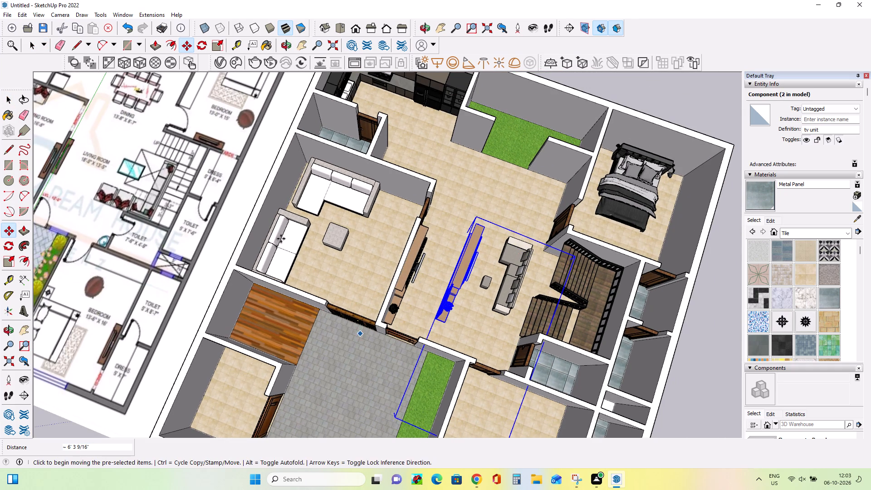
Rotate the TV unit copy half a turn so it faces the drawing room.
left_click(9, 245)
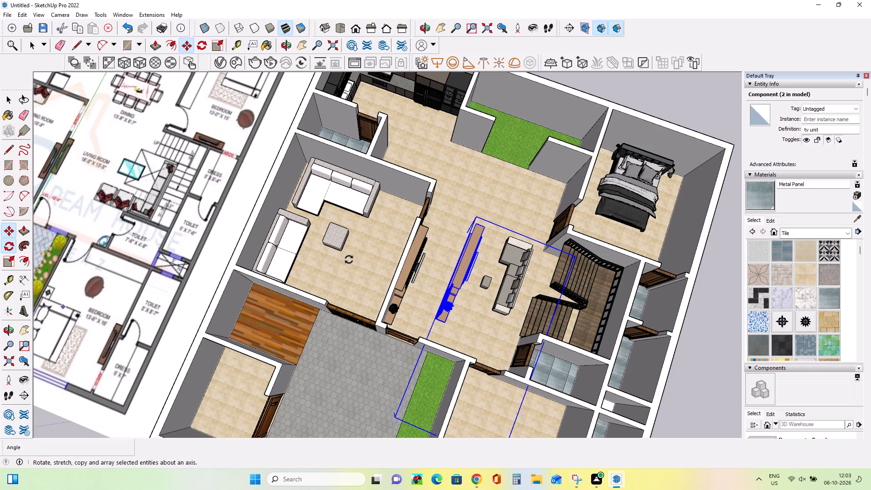
left_click(445, 244)
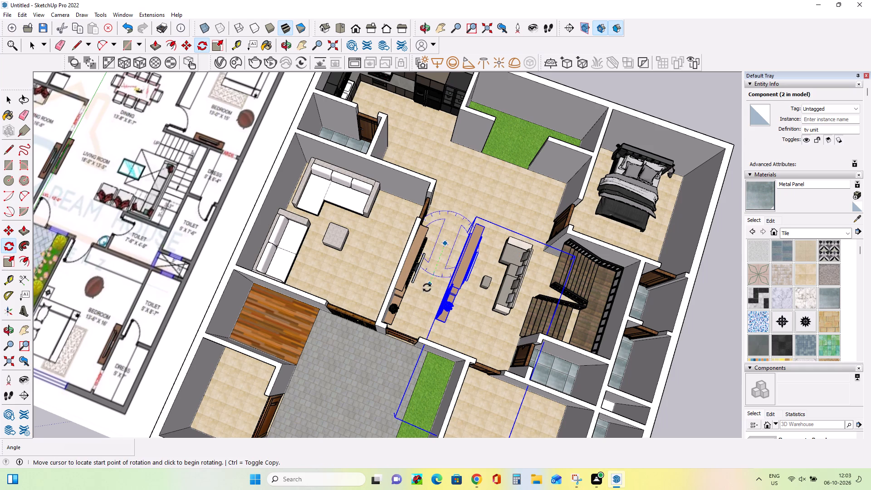
left_click(427, 288)
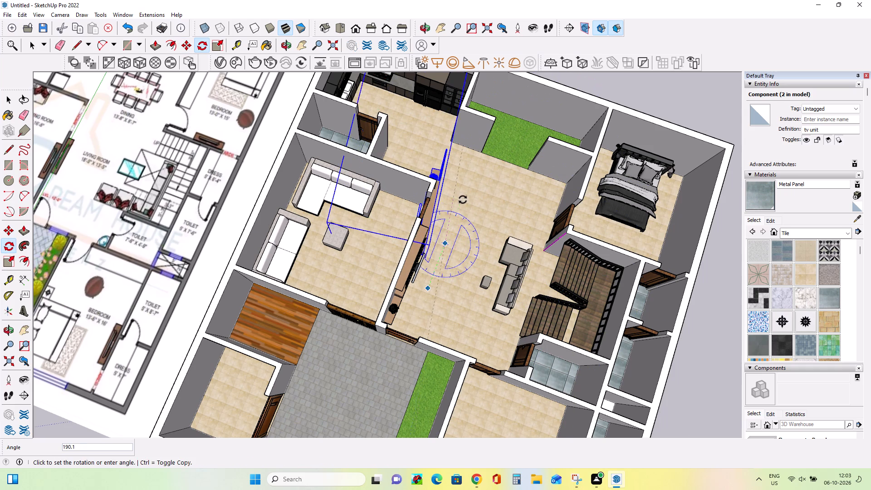
left_click(463, 200)
Move the TV unit copy about 10' 1 1/2" into the drawing room, along the wall between the two doors.
middle_click_drag(319, 304, 507, 294)
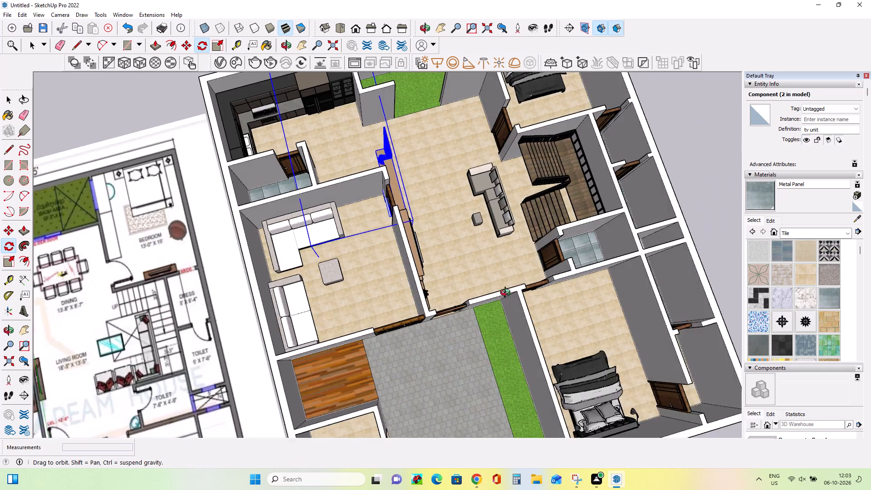
middle_click_drag(507, 294, 587, 222)
scroll(580, 217, "down", 1)
scroll(360, 230, "up", 13)
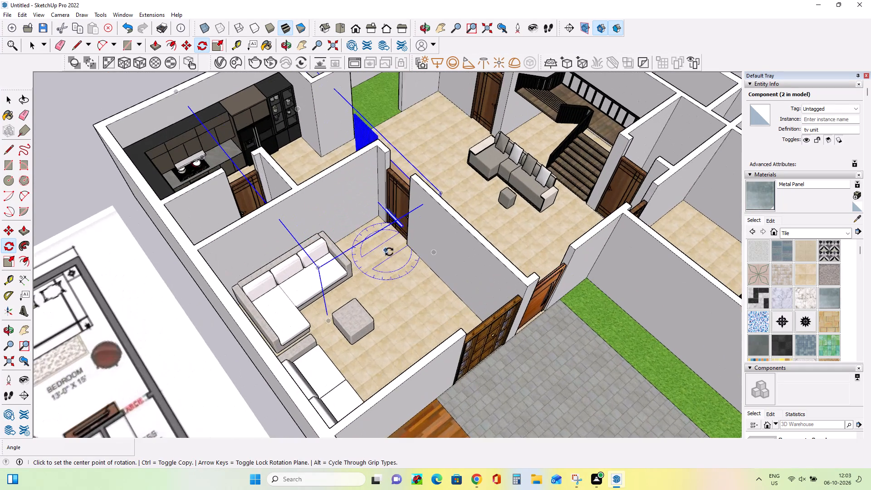
scroll(393, 254, "up", 5)
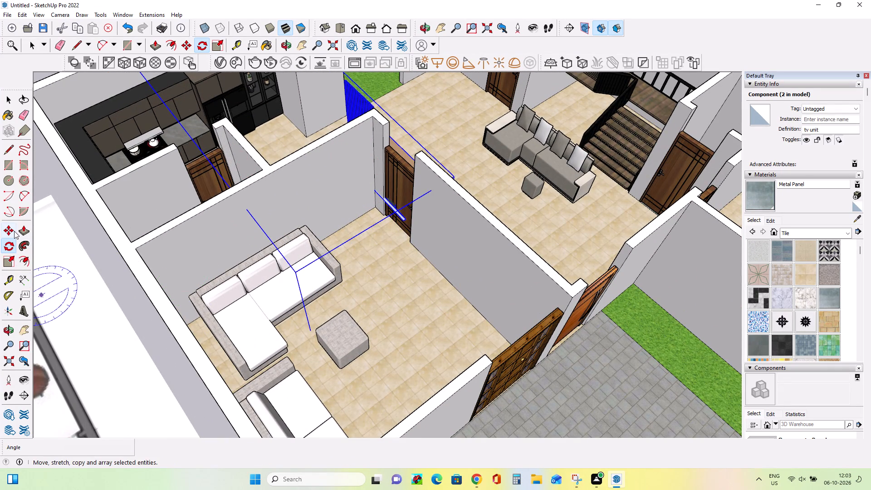
left_click(14, 231)
left_click(406, 220)
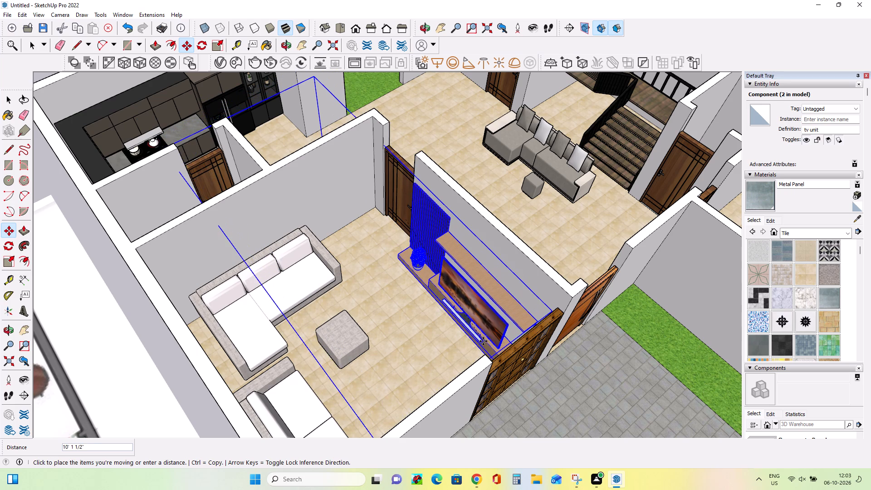
left_click(485, 342)
Move the drawing room TV unit about 4 1/8" by its back corner to fit the wall edge beside the door.
middle_click_drag(431, 346, 643, 354)
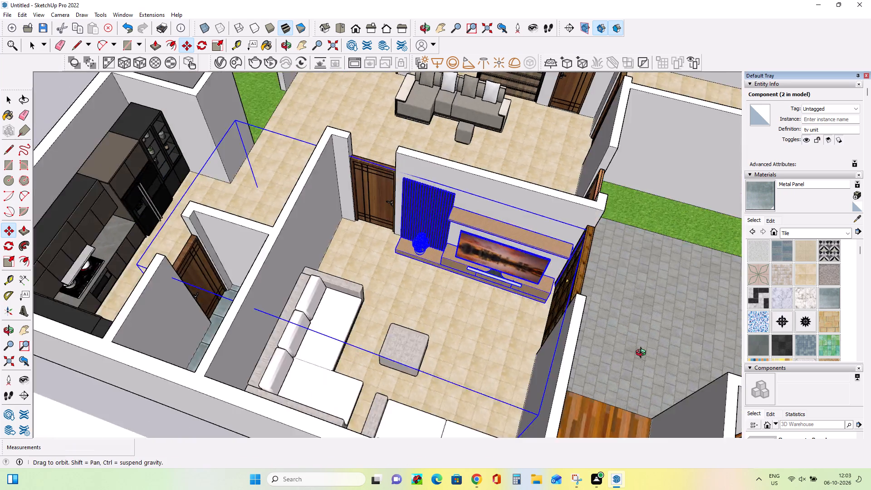
middle_click_drag(643, 354, 702, 334)
scroll(361, 266, "up", 9)
middle_click_drag(367, 271, 434, 296)
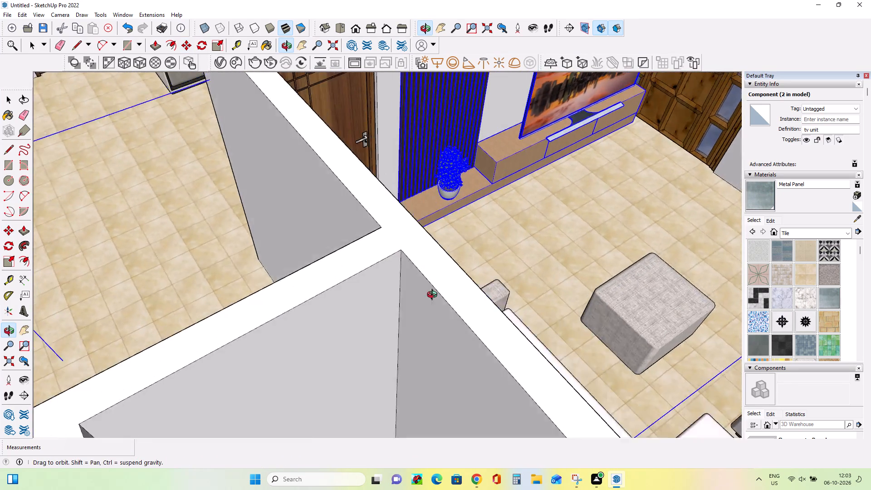
middle_click_drag(434, 296, 420, 316)
left_click(403, 213)
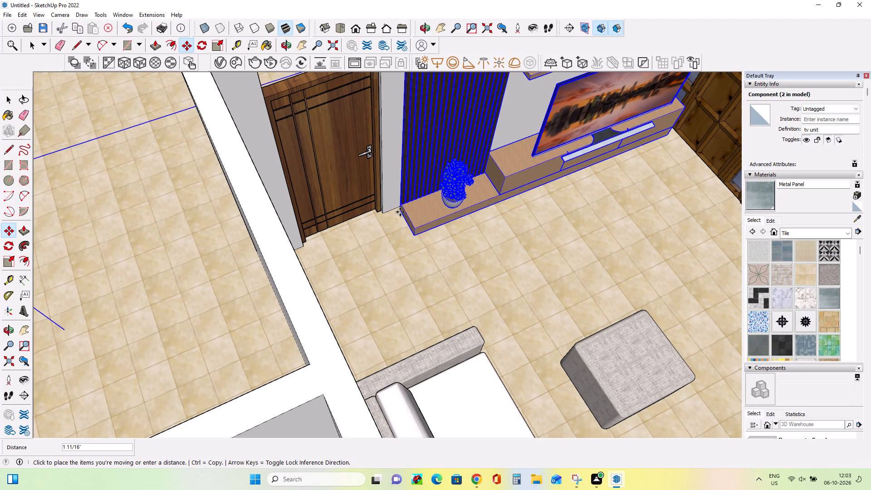
scroll(400, 212, "up", 1)
scroll(400, 212, "down", 1)
scroll(400, 212, "up", 7)
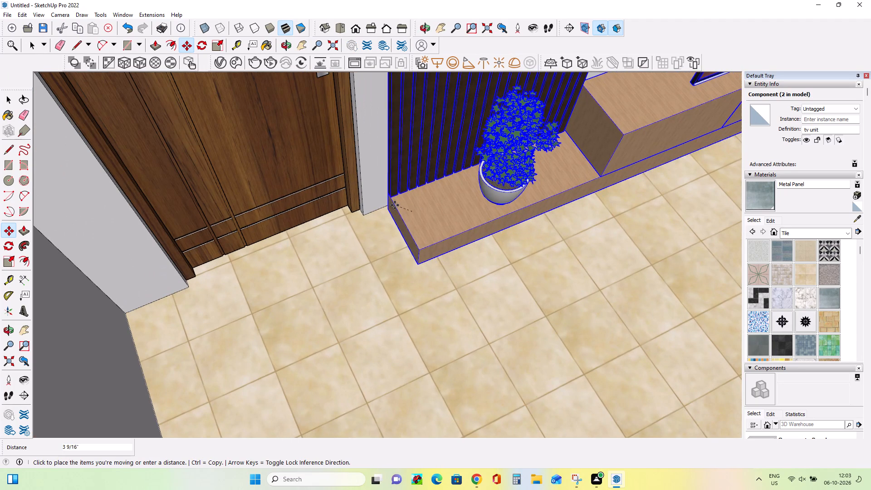
left_click(394, 201)
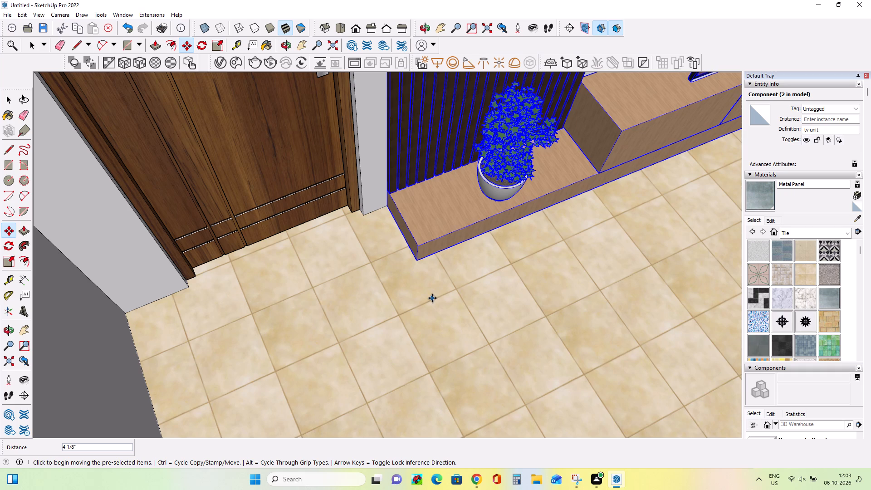
left_click(386, 209)
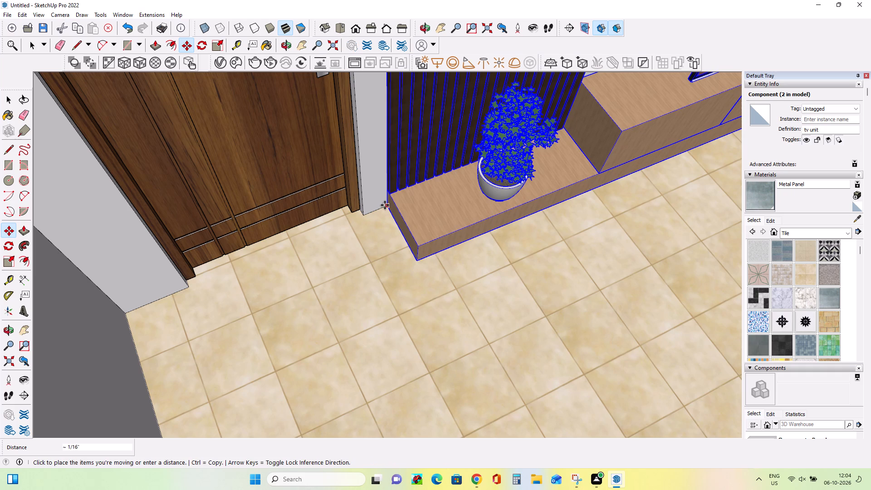
left_click(383, 202)
key("Escape")
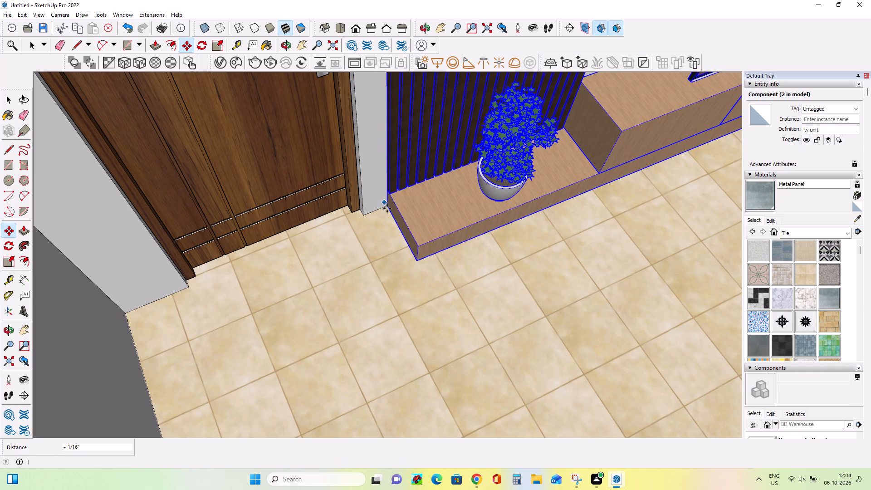
Deselect the TV unit and examine the furnished rooms against the reference floor plan.
scroll(402, 269, "down", 20)
scroll(402, 269, "down", 2)
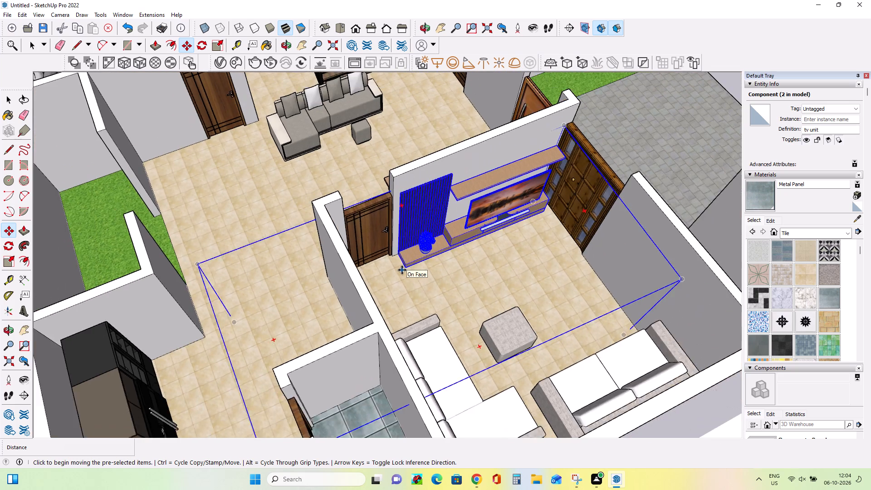
scroll(402, 270, "down", 18)
middle_click_drag(477, 289, 393, 349)
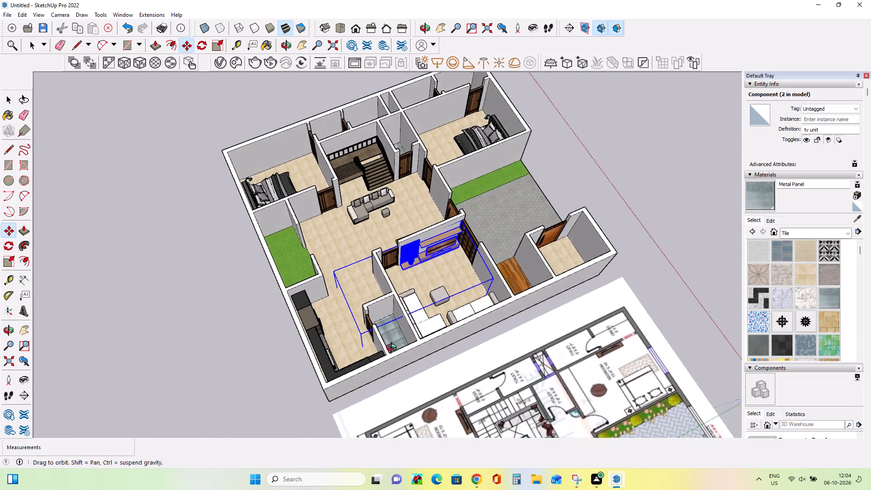
middle_click_drag(393, 349, 56, 340)
middle_click_drag(382, 325, 361, 328)
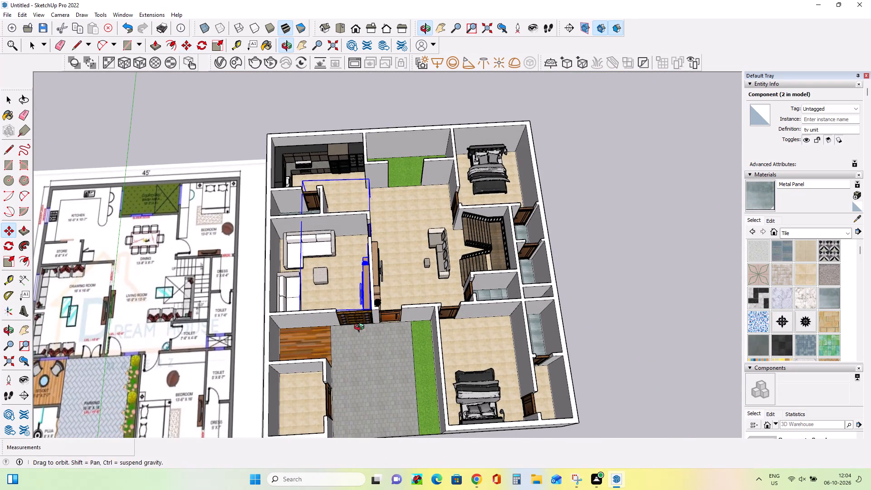
middle_click_drag(361, 328, 341, 331)
left_click(9, 100)
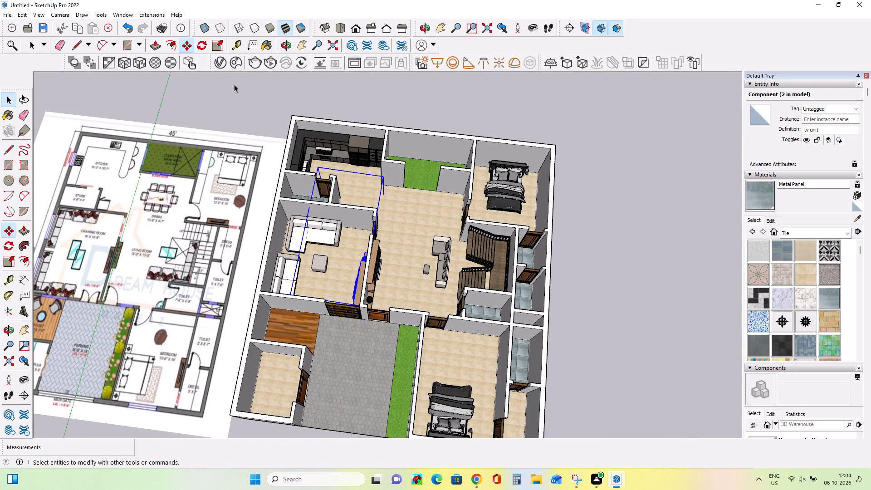
left_click(234, 84)
scroll(543, 247, "down", 9)
scroll(375, 369, "up", 2)
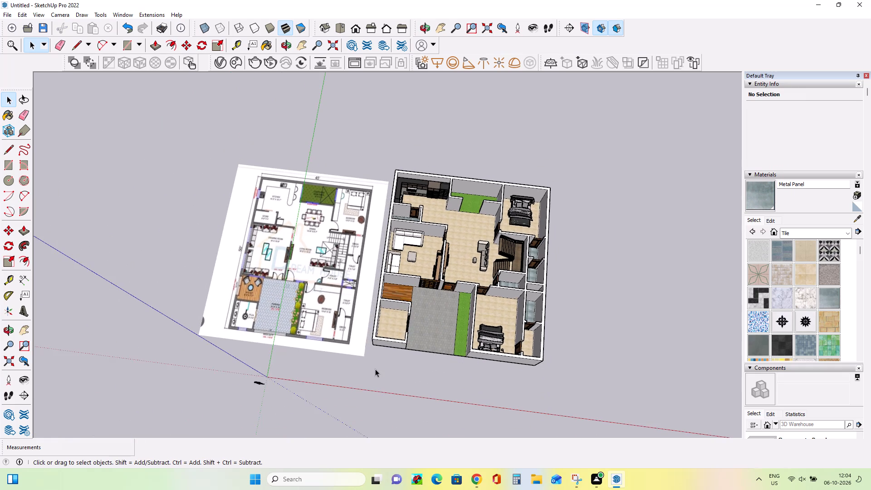
scroll(375, 369, "up", 9)
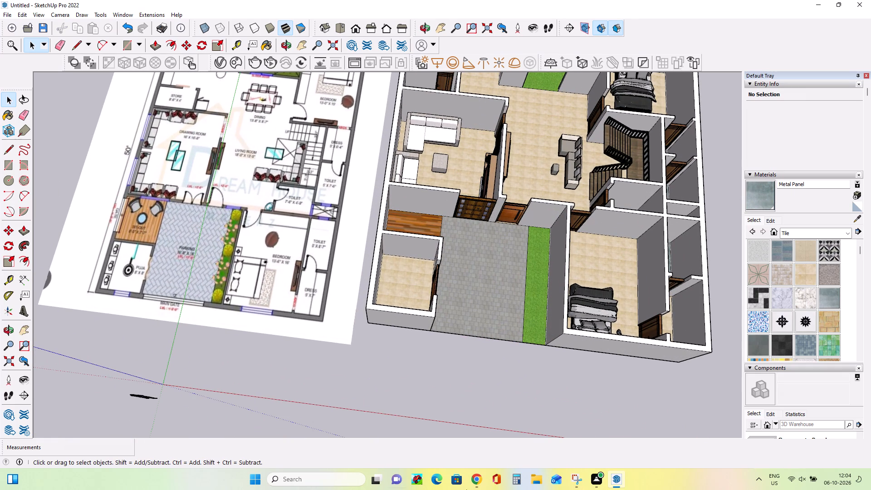
left_click(7, 16)
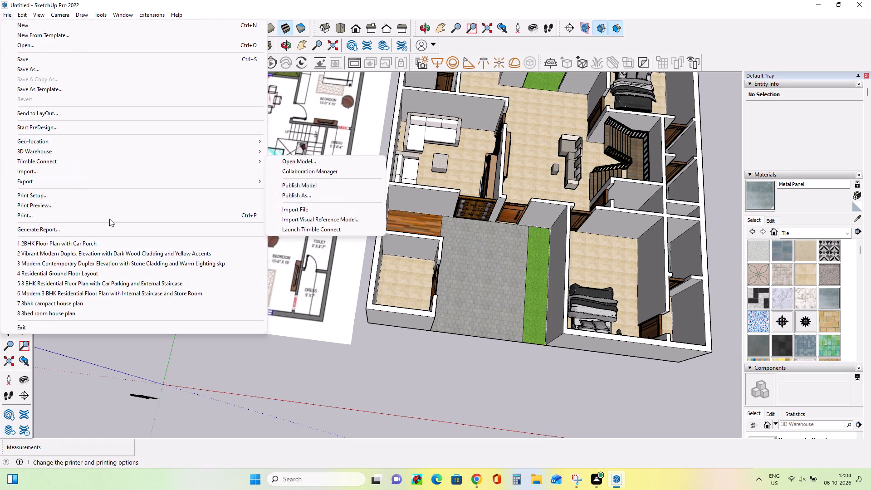
Switch to Chrome and search 3D Warehouse for "sliding window".
left_click(482, 481)
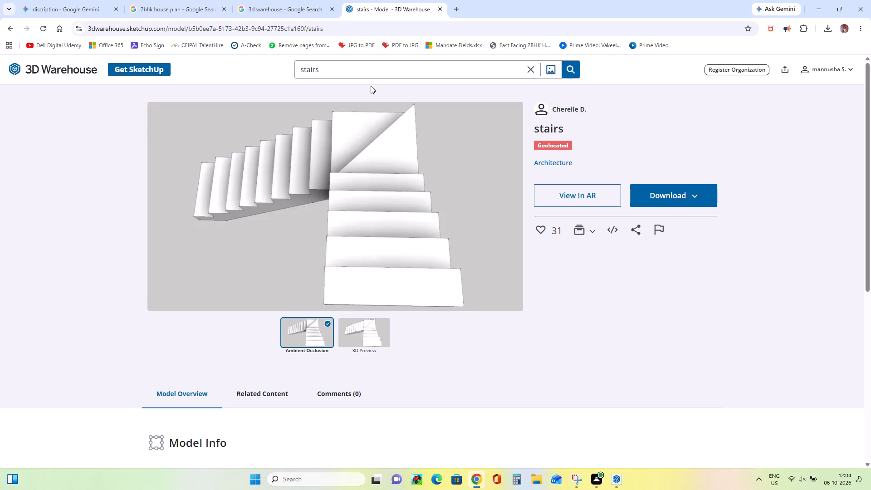
left_click(352, 77)
key("BackSpace")
key("BackSpace")
key("BackSpace")
key("BackSpace")
key("BackSpace")
key("BackSpace")
key("BackSpace")
key("BackSpace")
key("BackSpace")
key("BackSpace")
key("BackSpace")
key("BackSpace")
type("sli")
type("ding")
key("Return")
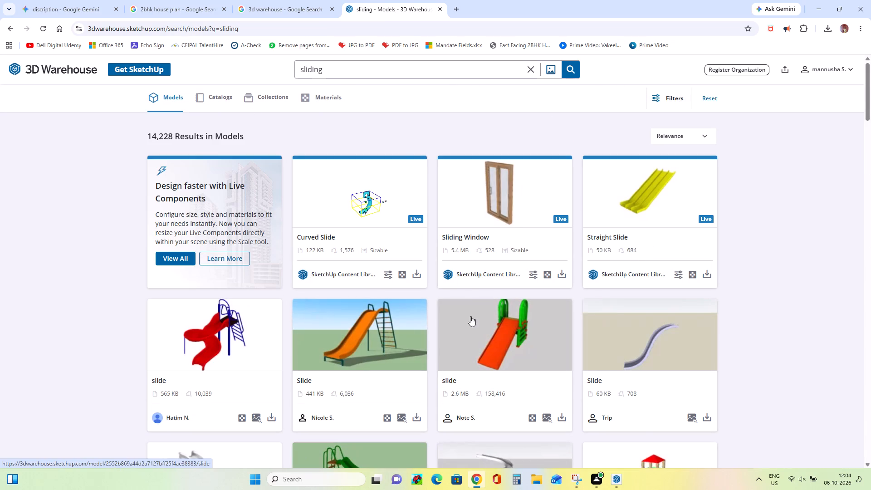
left_click(325, 71)
key("space")
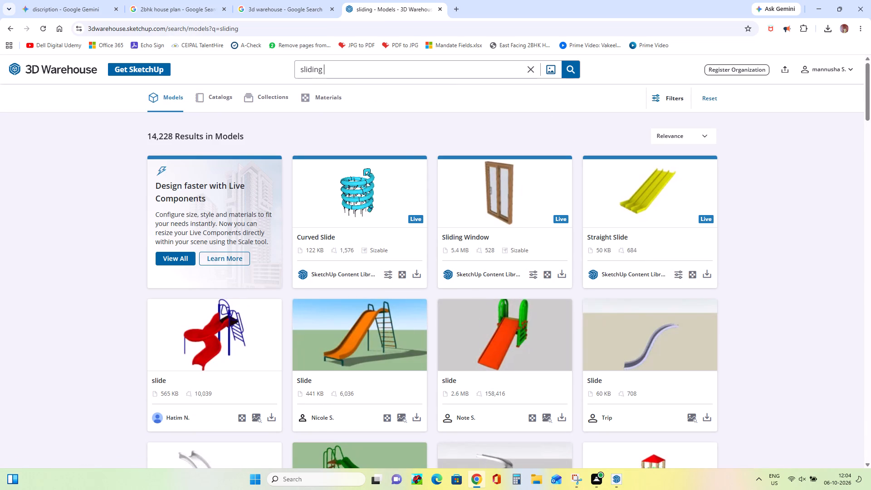
key("w")
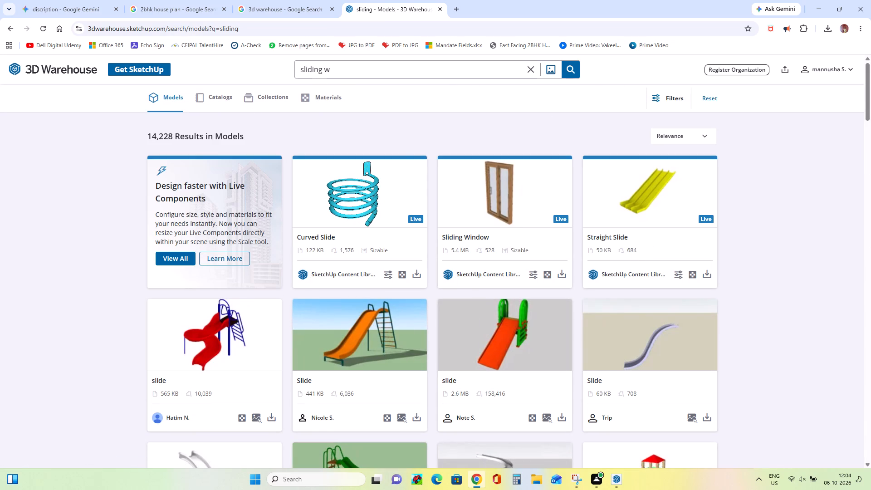
type("in")
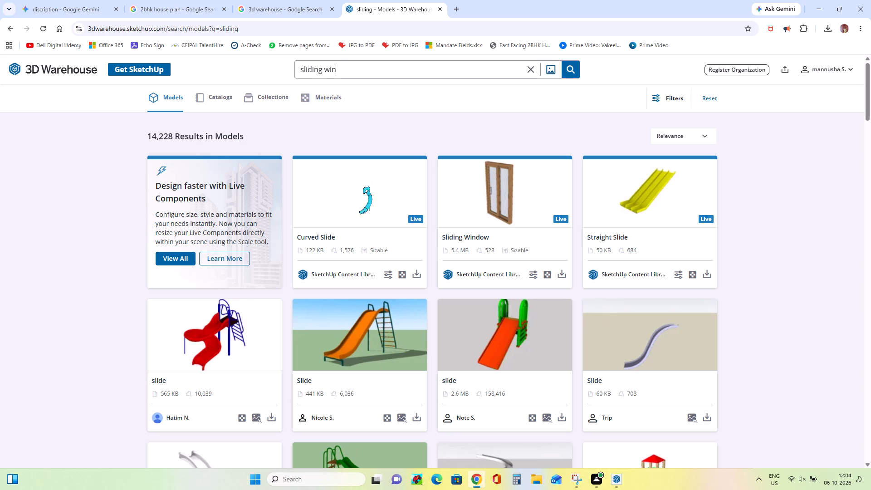
type("dow")
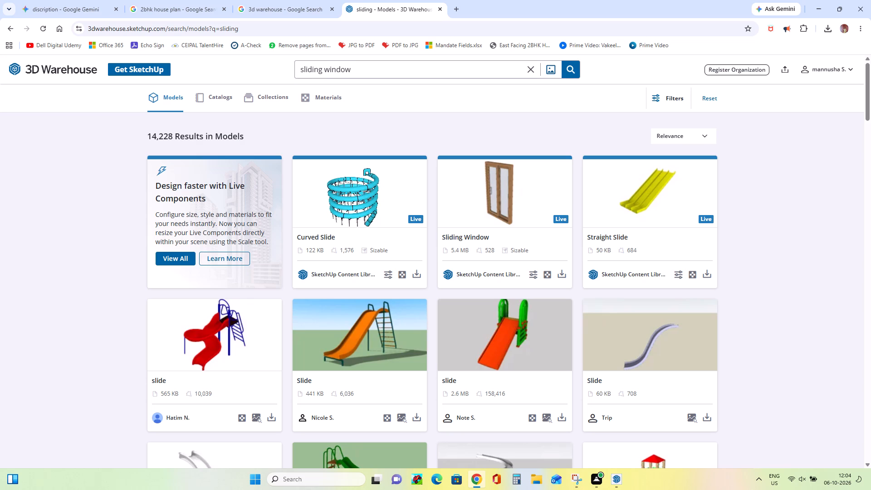
key("Return")
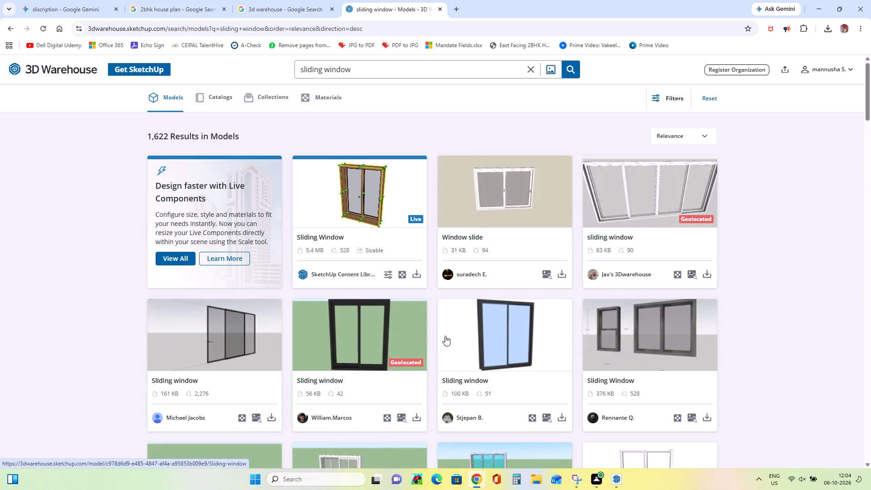
Download the 113 KB white two-pane "Sliding window" model by Zeta as a SketchUp file.
scroll(445, 336, "down", 2)
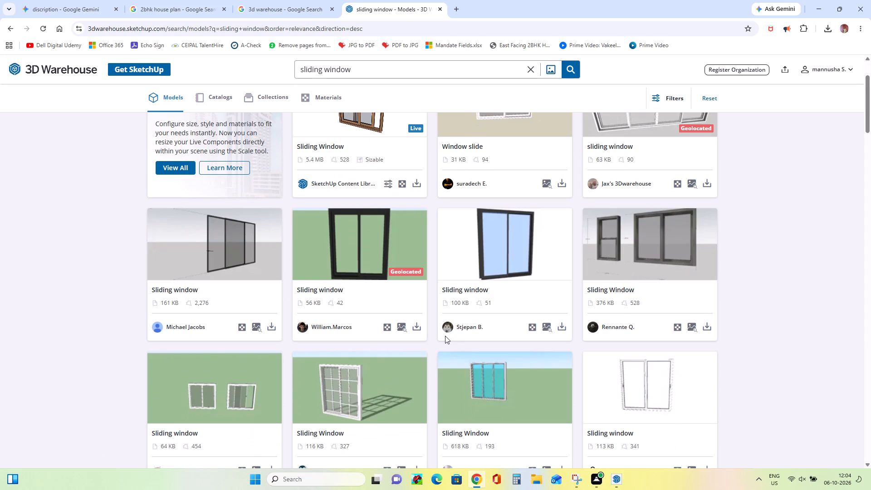
scroll(443, 343, "down", 2)
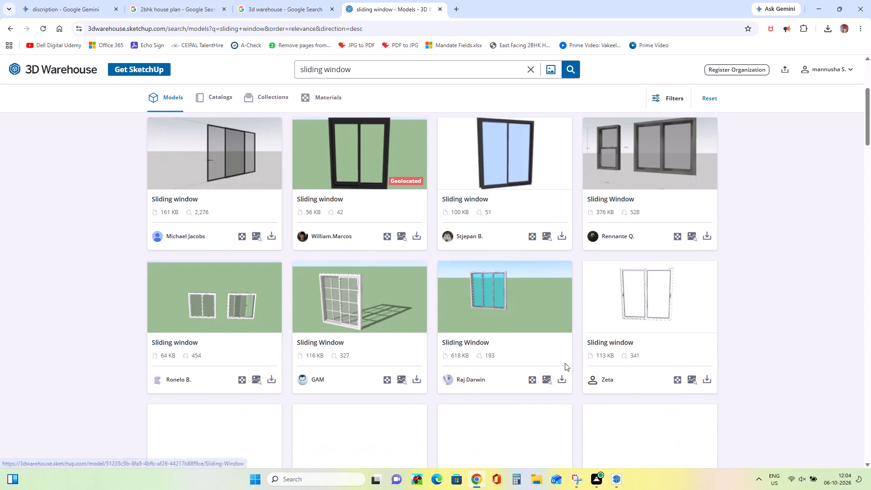
left_click(706, 380)
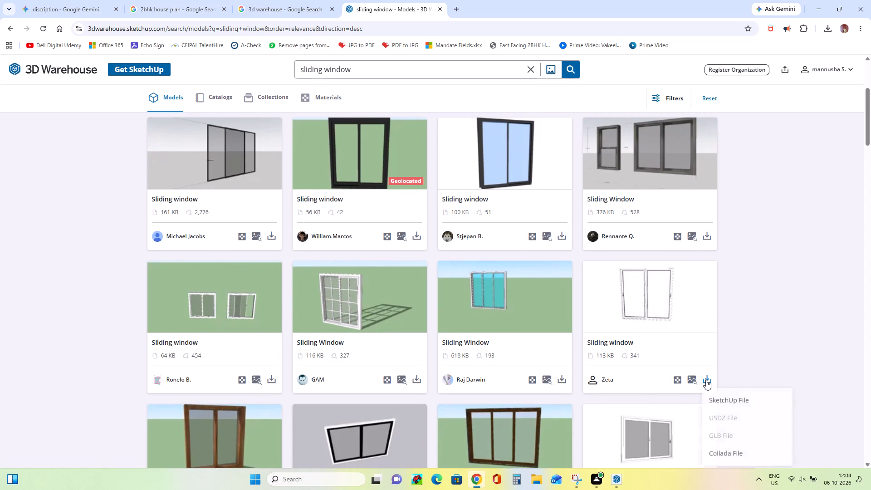
left_click(723, 402)
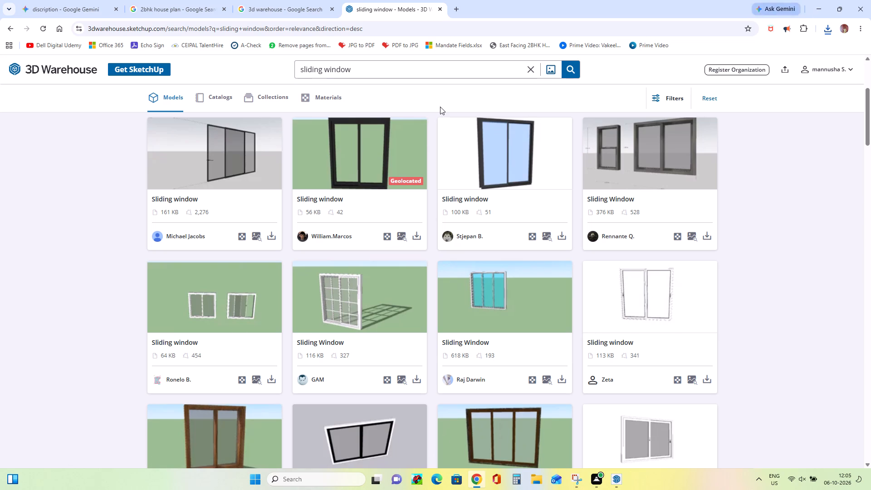
Switch to SketchUp, import the sliding+window file and place it in the dining area's opening to the green courtyard.
left_click(812, 1)
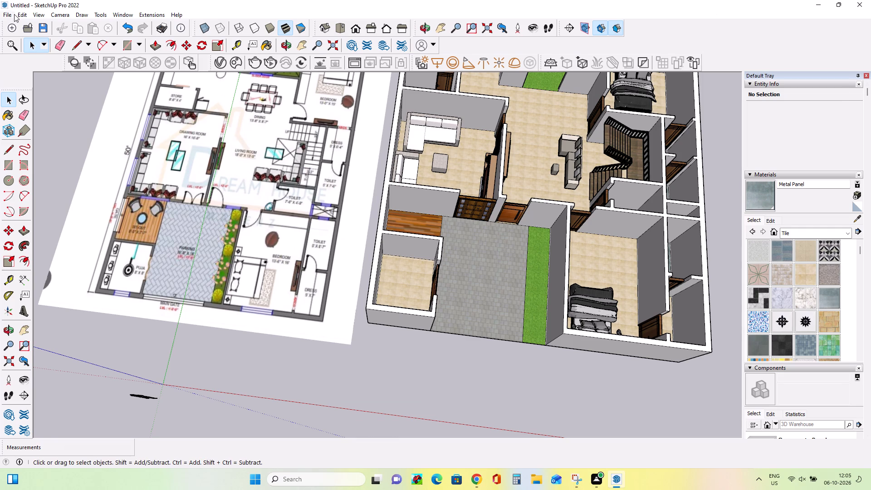
left_click(5, 15)
left_click(34, 174)
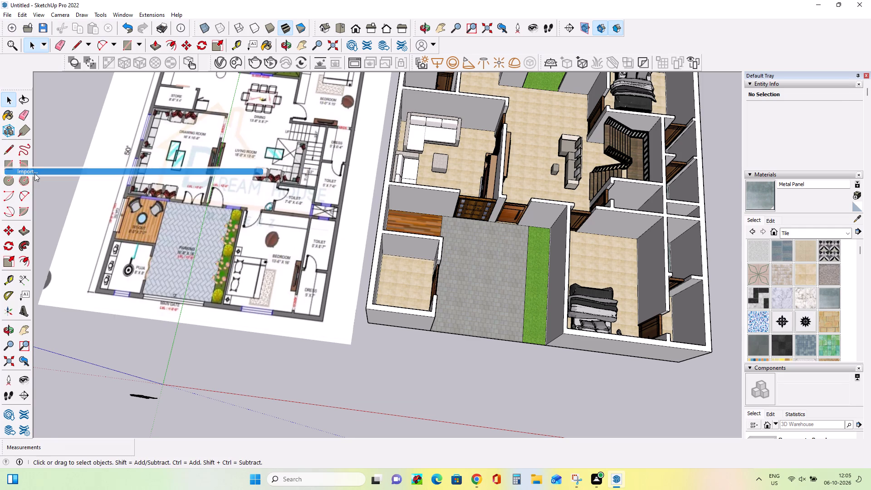
left_click(406, 198)
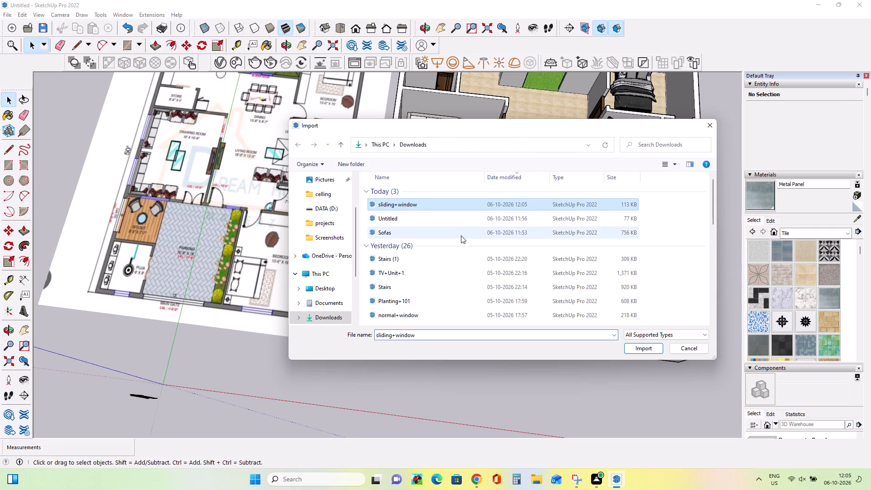
left_click(634, 347)
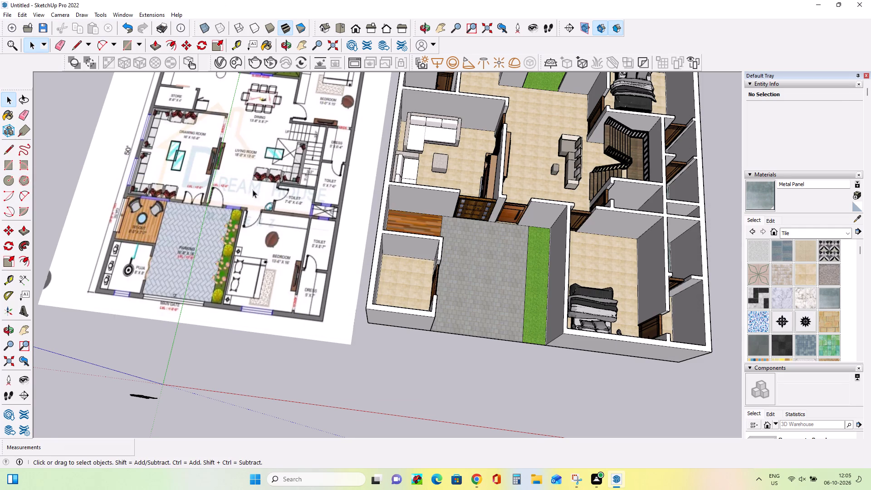
scroll(432, 166, "down", 4)
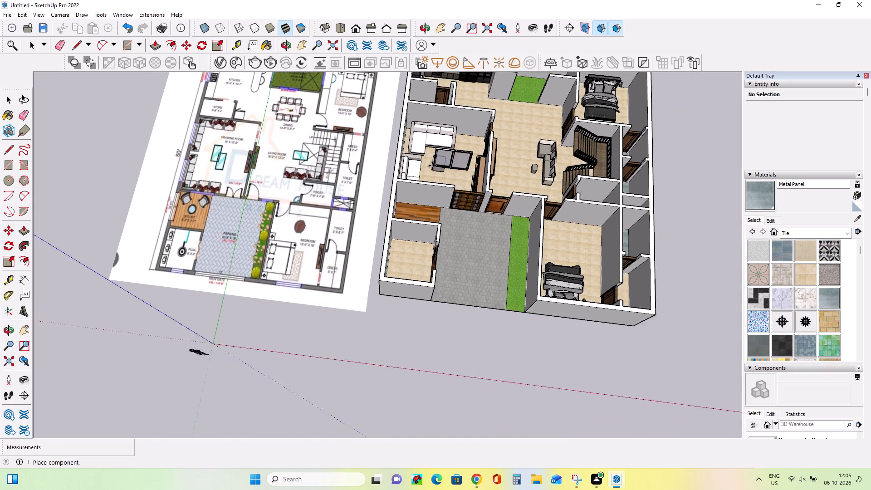
scroll(432, 166, "down", 4)
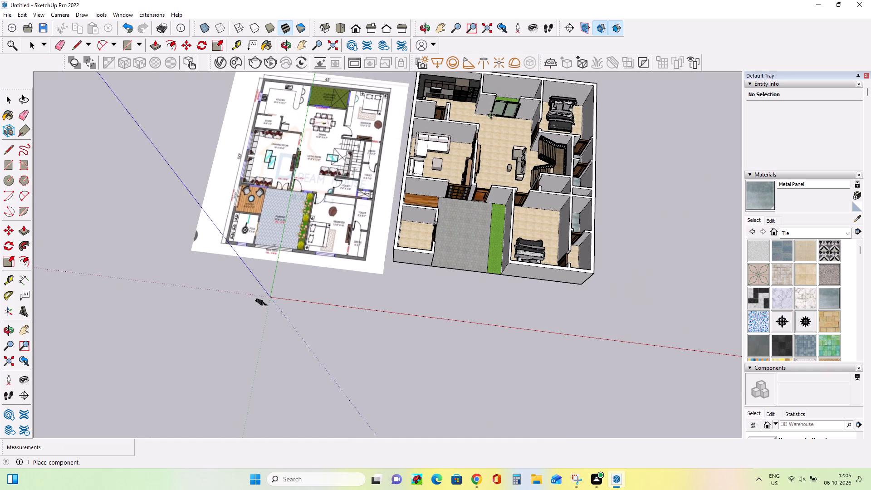
left_click(491, 115)
Scale the sliding window to about 0.93 along the red axis to fit the courtyard opening, leaving it deselected.
scroll(514, 114, "up", 15)
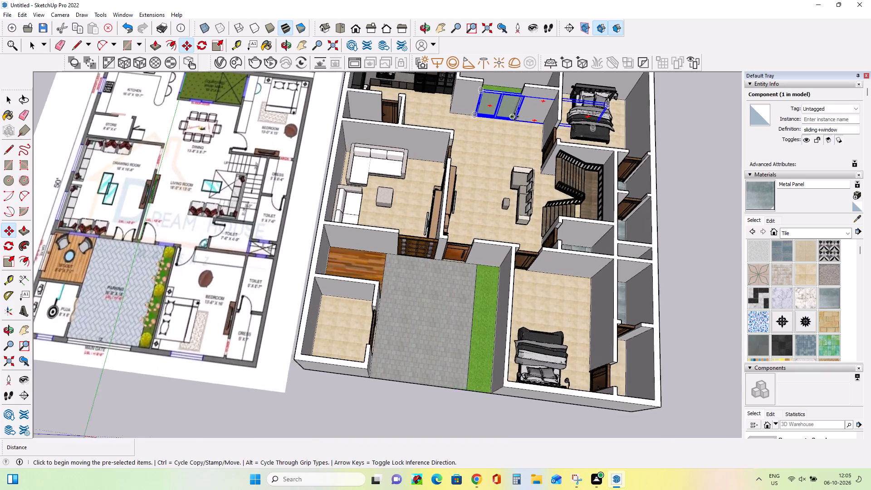
scroll(514, 117, "up", 3)
scroll(514, 117, "down", 1)
scroll(514, 117, "up", 1)
middle_click_drag(508, 133, 435, 139)
scroll(435, 139, "up", 1)
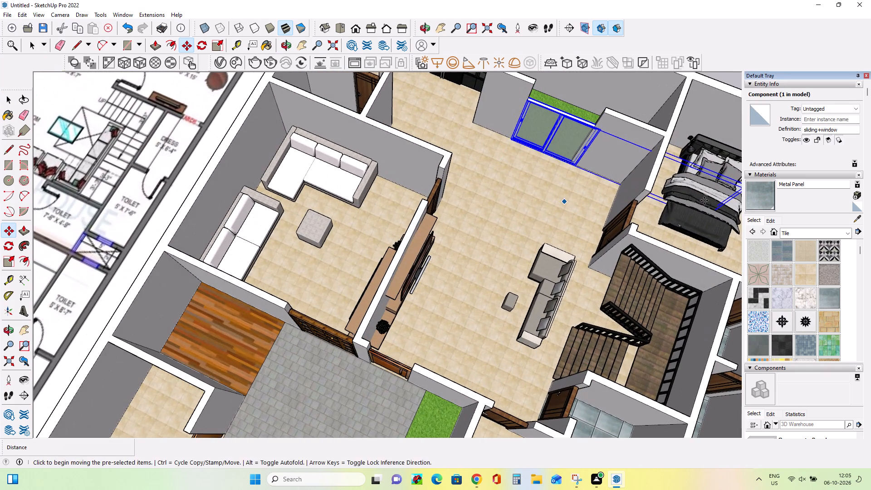
left_click(10, 262)
scroll(619, 160, "down", 4)
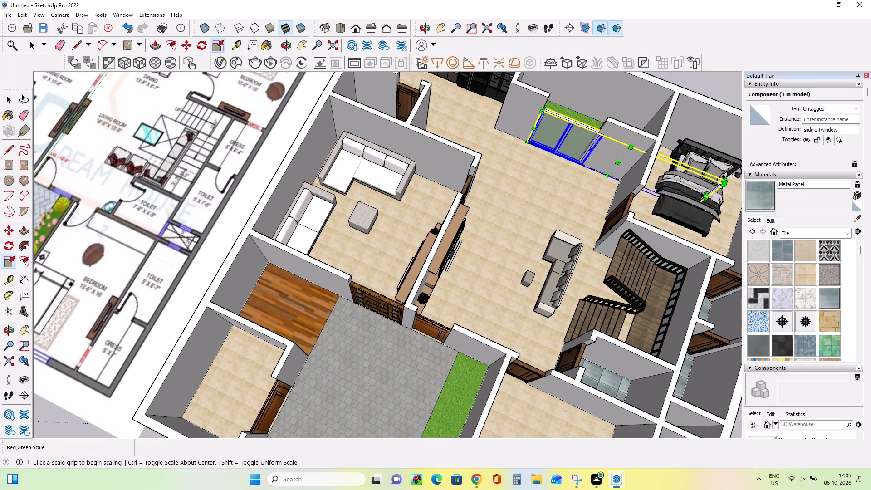
left_click(702, 193)
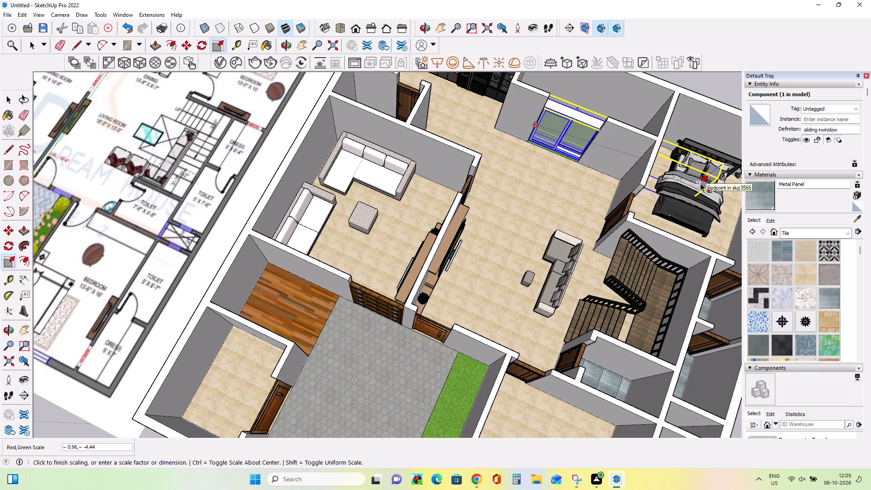
key("Escape")
middle_click_drag(607, 166, 606, 140)
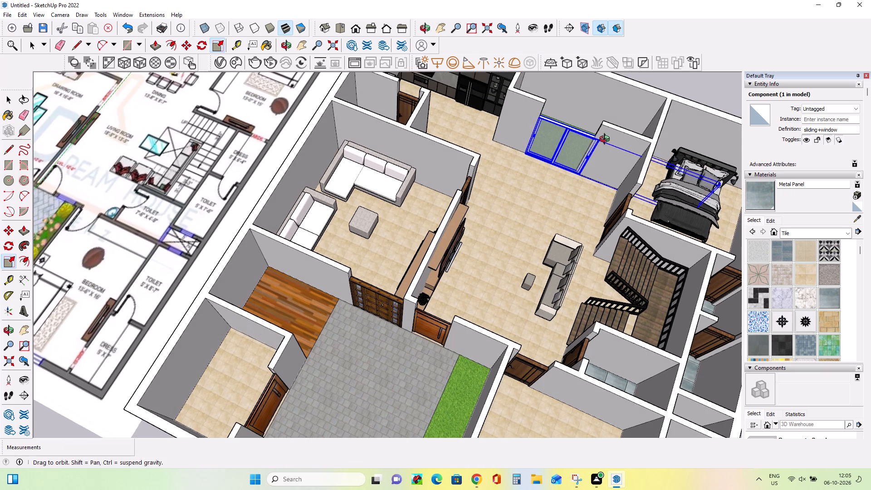
left_click(702, 196)
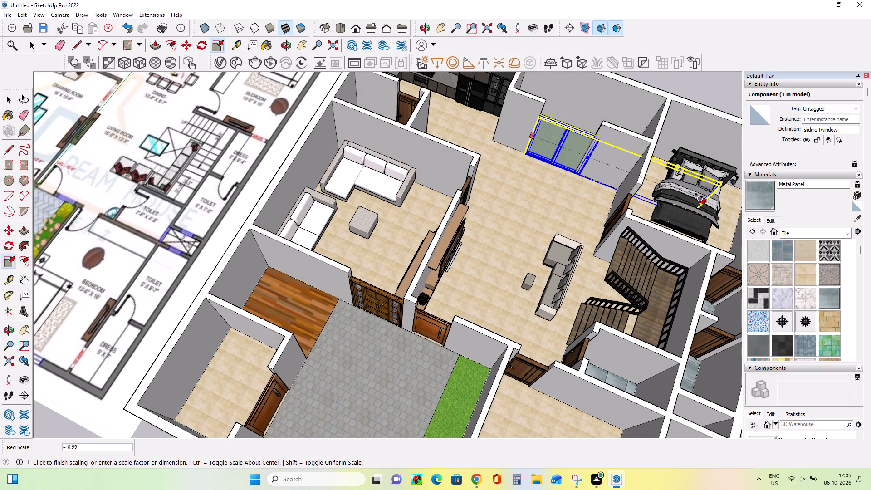
left_click(690, 194)
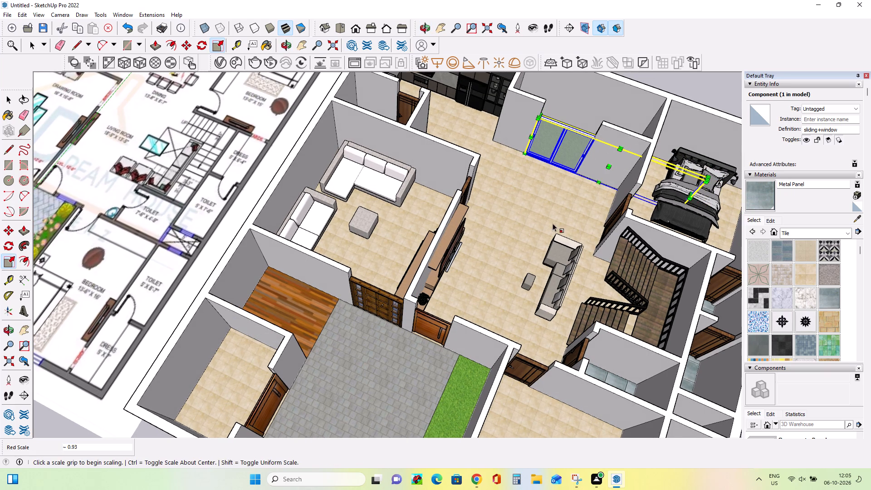
middle_click_drag(553, 223, 626, 155)
scroll(603, 132, "down", 4)
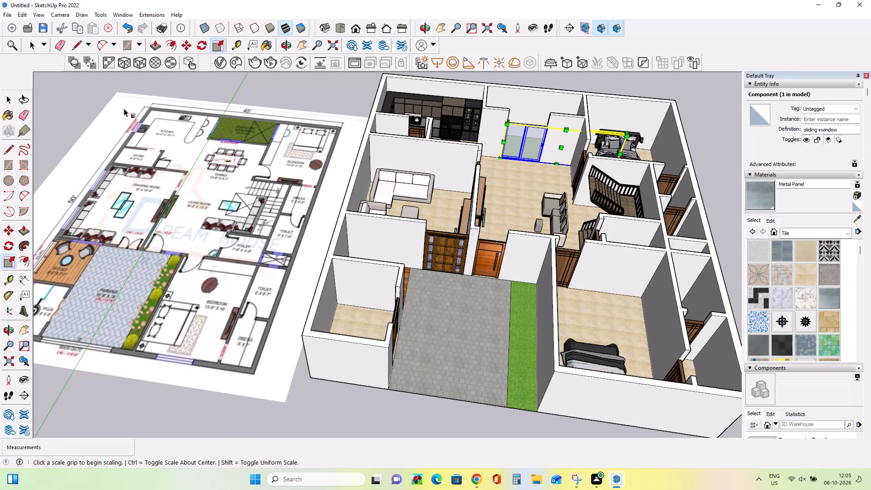
left_click(4, 98)
left_click(125, 81)
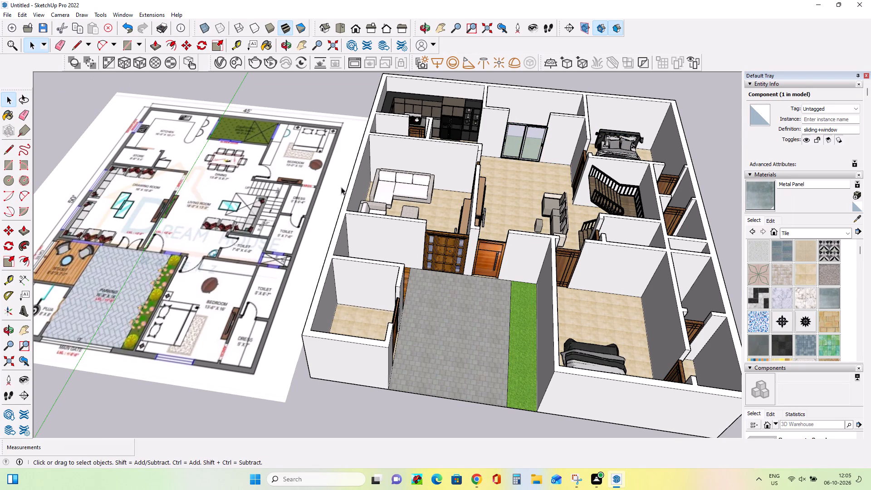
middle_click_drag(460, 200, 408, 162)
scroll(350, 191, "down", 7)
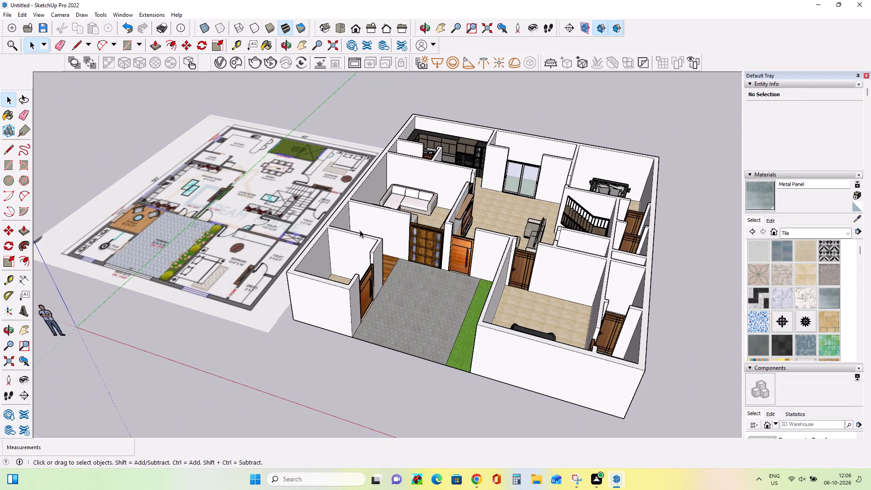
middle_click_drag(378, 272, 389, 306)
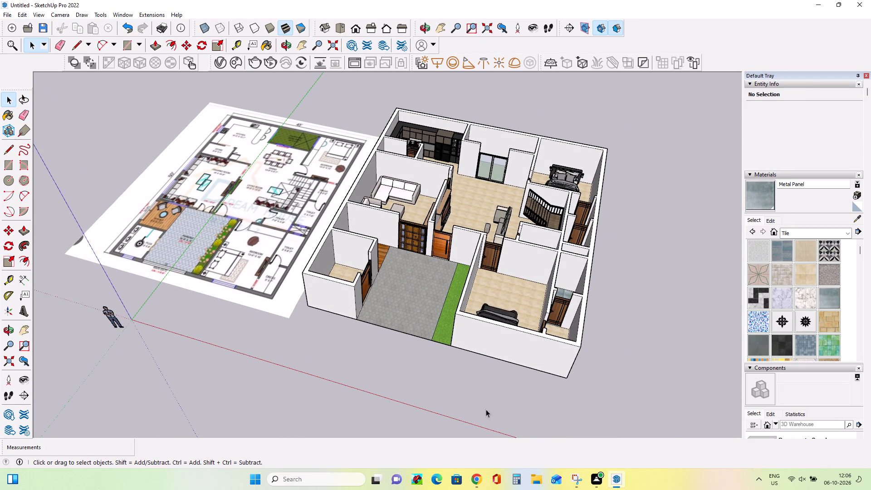
Switch to Chrome and search 3D Warehouse for "sitting chair".
left_click(474, 475)
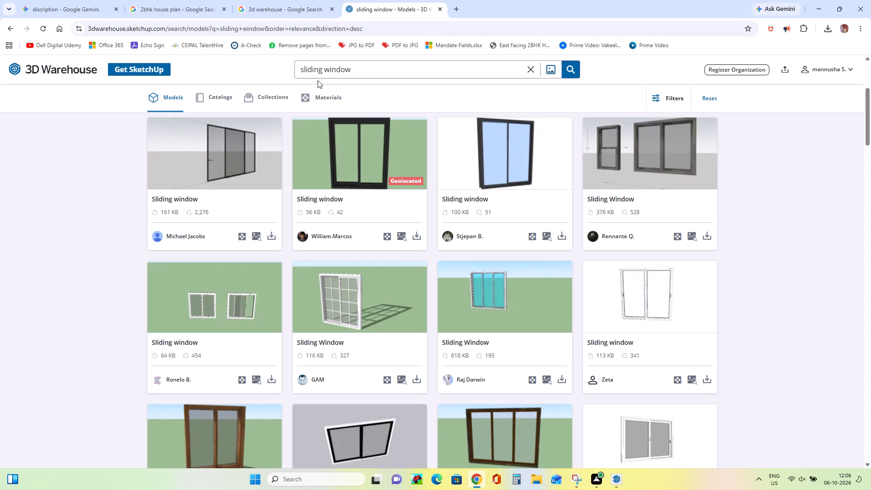
left_click(366, 77)
key("BackSpace")
key("BackSpace")
key("BackSpace")
key("BackSpace")
key("BackSpace")
key("BackSpace")
key("BackSpace")
key("BackSpace")
key("BackSpace")
key("BackSpace")
key("BackSpace")
key("BackSpace")
key("BackSpace")
key("BackSpace")
key("BackSpace")
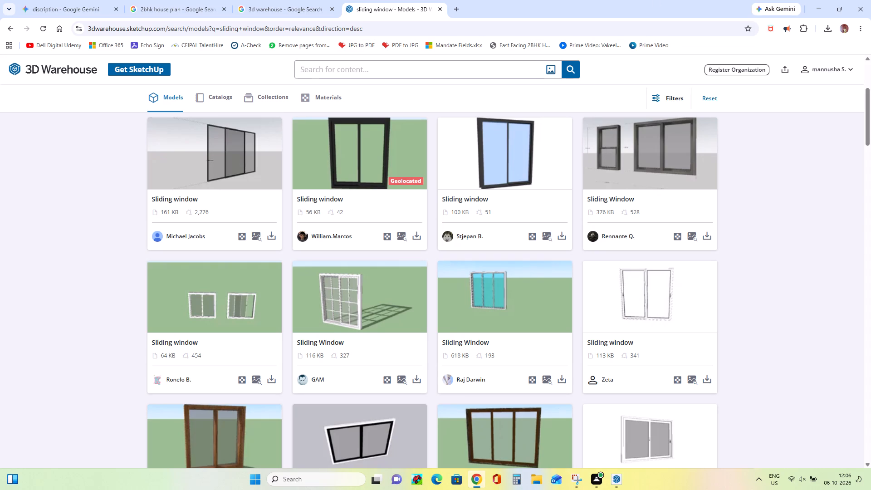
type("sit")
type("tind")
key("BackSpace")
type("g chaie")
key("BackSpace")
key("r")
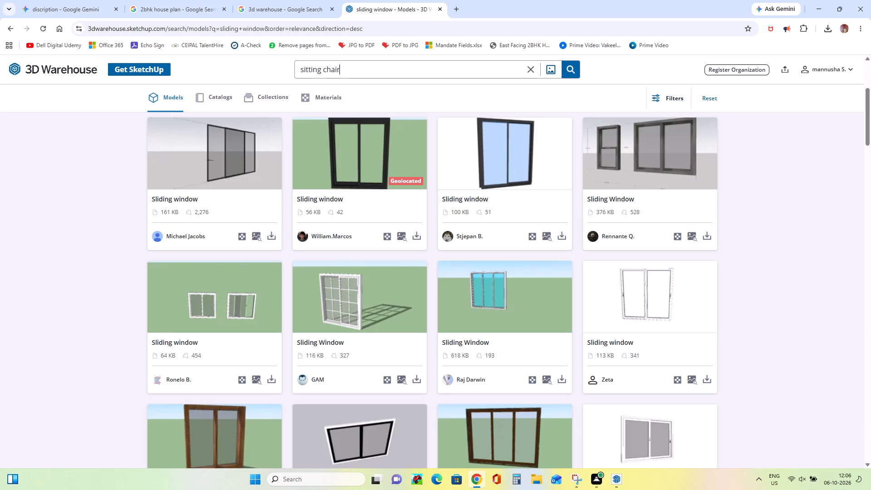
key("Return")
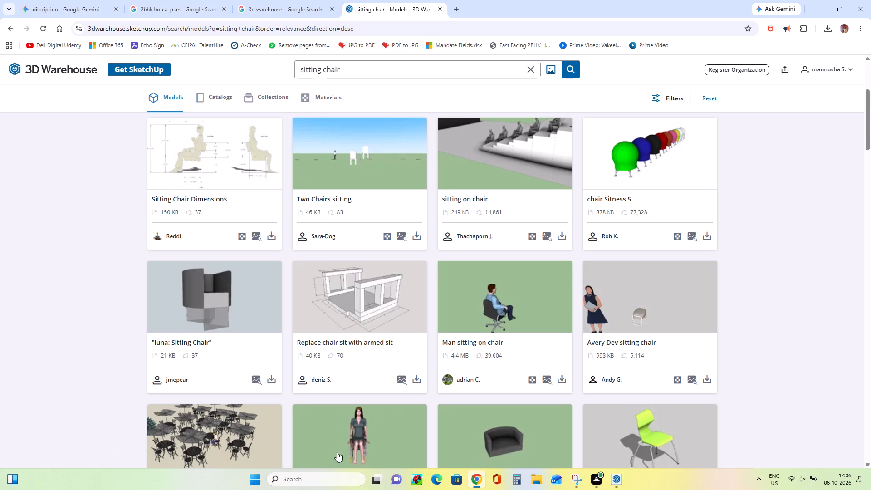
Find the "Sitting set Chairs, art,side table" model in the results and download it as a SketchUp file.
scroll(416, 392, "down", 3)
scroll(430, 426, "down", 8)
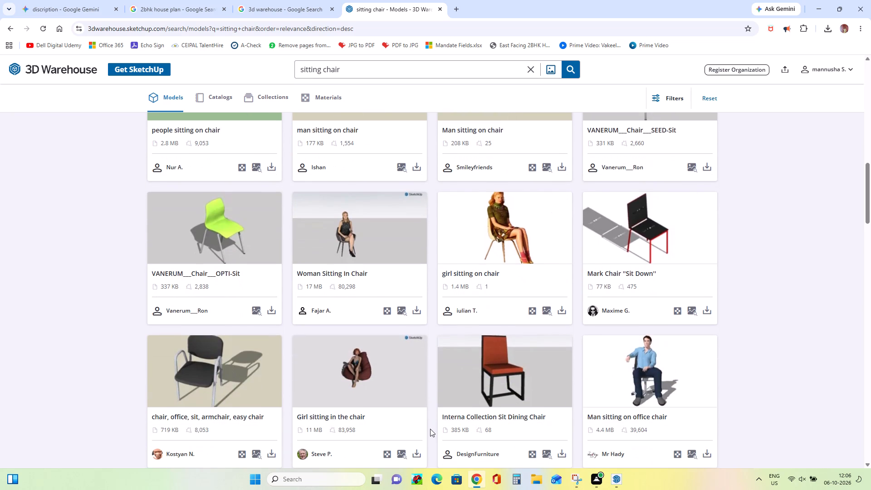
scroll(430, 429, "down", 7)
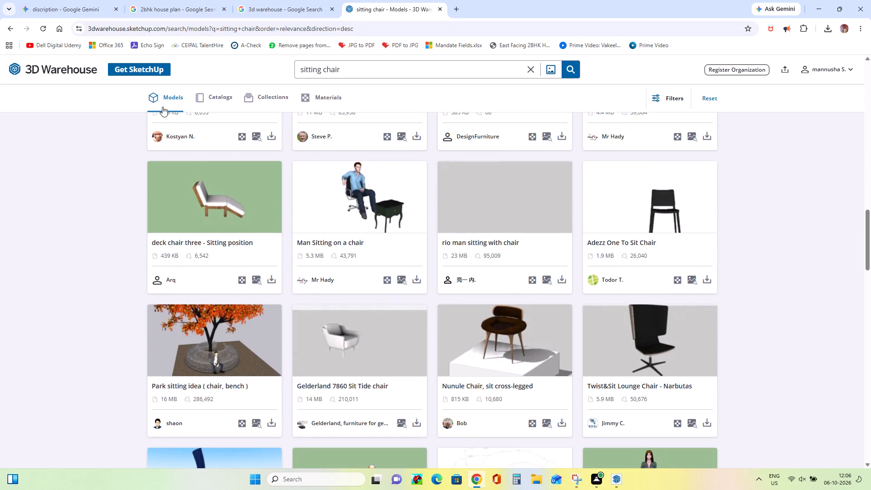
scroll(264, 361, "down", 10)
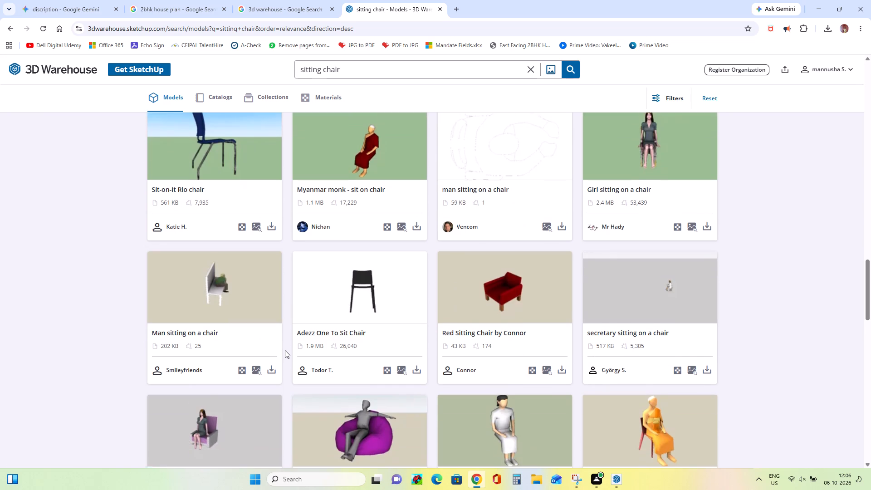
scroll(284, 350, "down", 2)
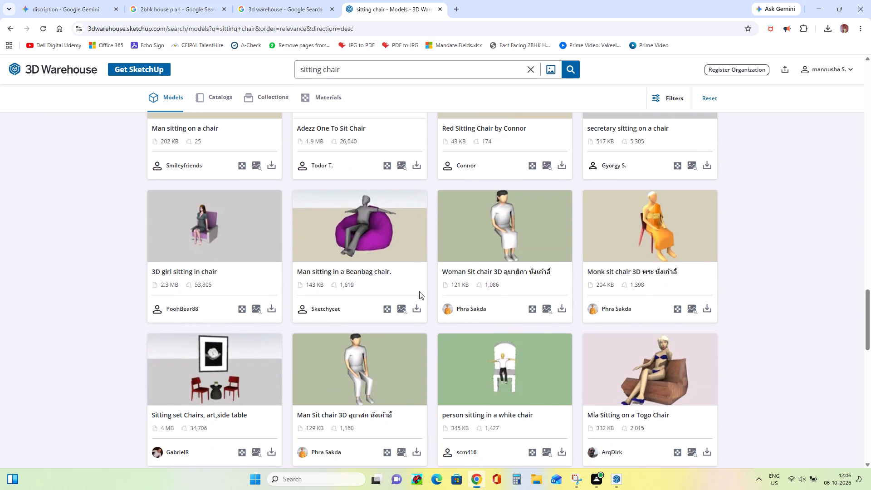
scroll(200, 406, "down", 2)
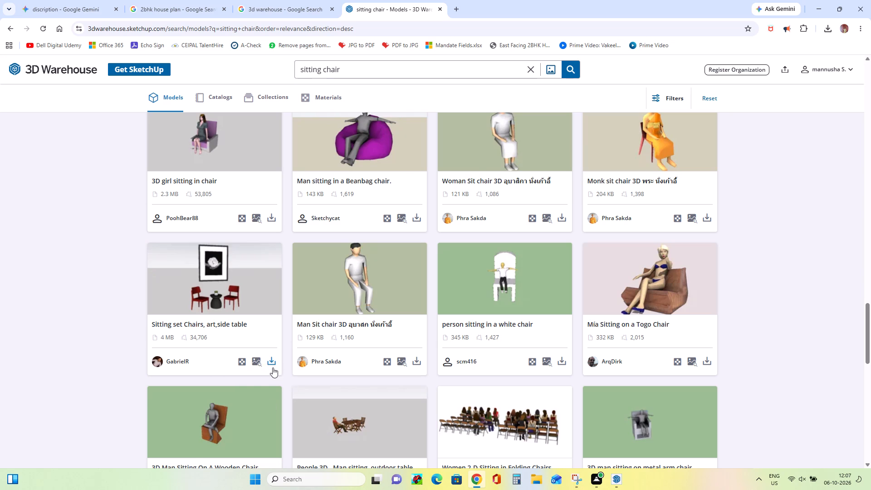
left_click(272, 360)
left_click(281, 380)
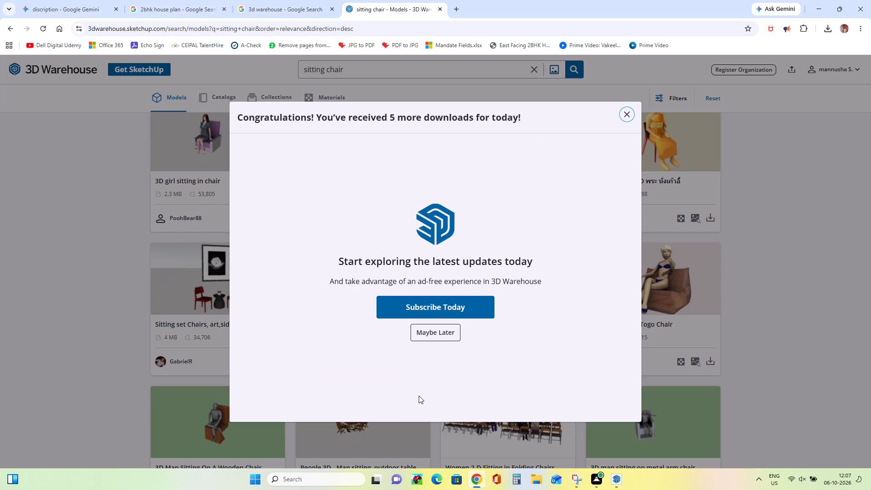
left_click(627, 119)
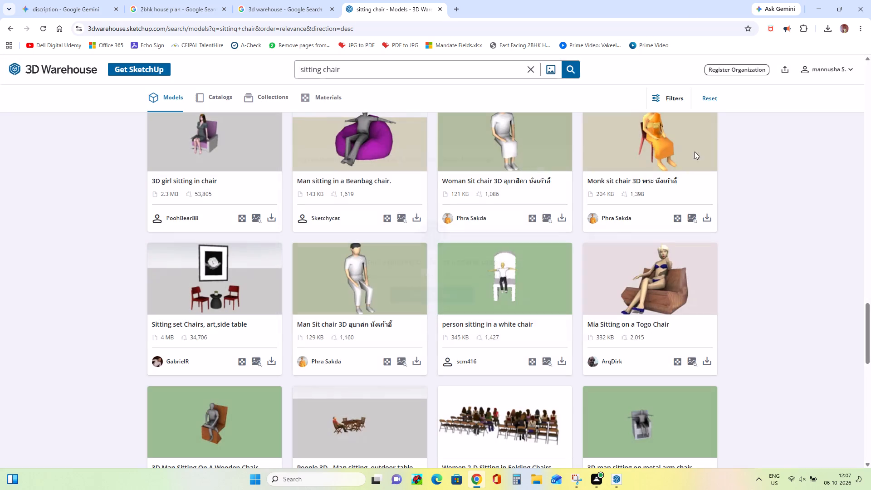
left_click(271, 363)
left_click(292, 383)
Switch to SketchUp, import the Sitting+set file and place it on the wood-floored sit-out beside the parking area.
left_click(821, 0)
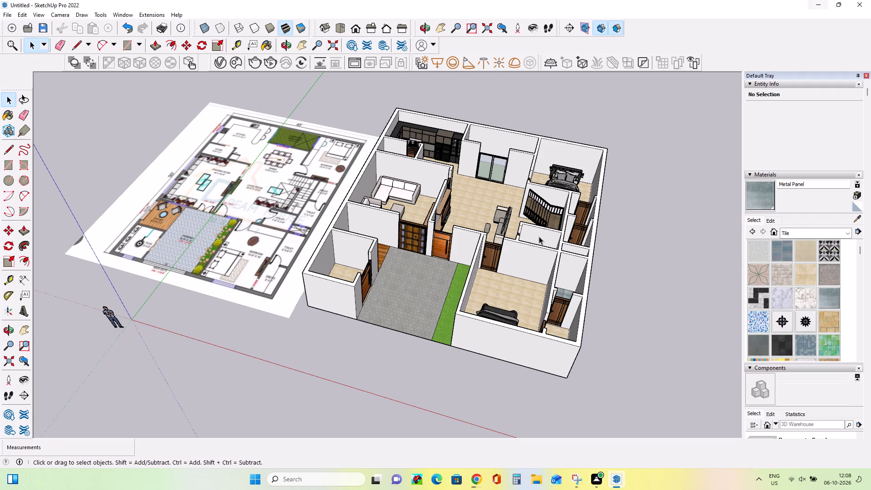
middle_click_drag(401, 265, 465, 300)
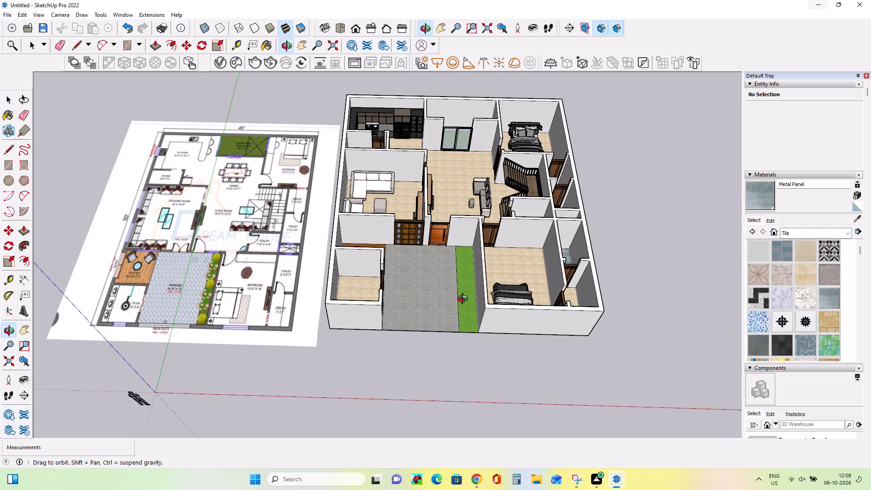
middle_click_drag(465, 300, 407, 283)
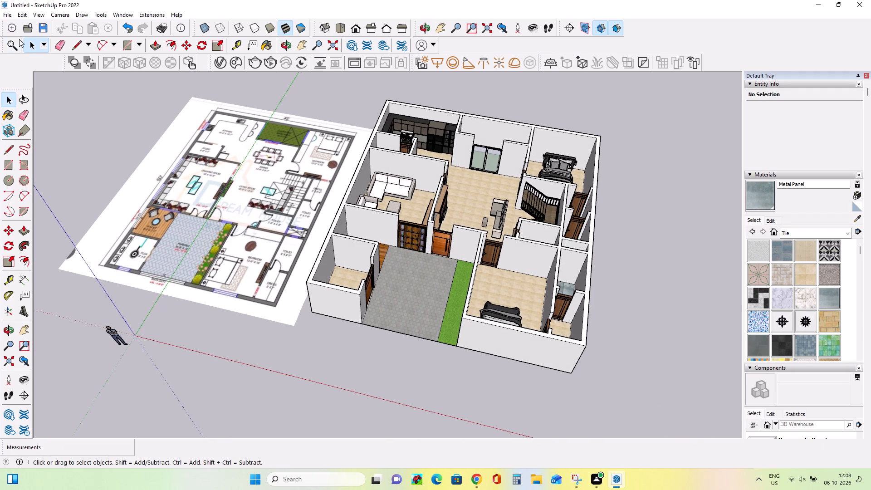
left_click(3, 13)
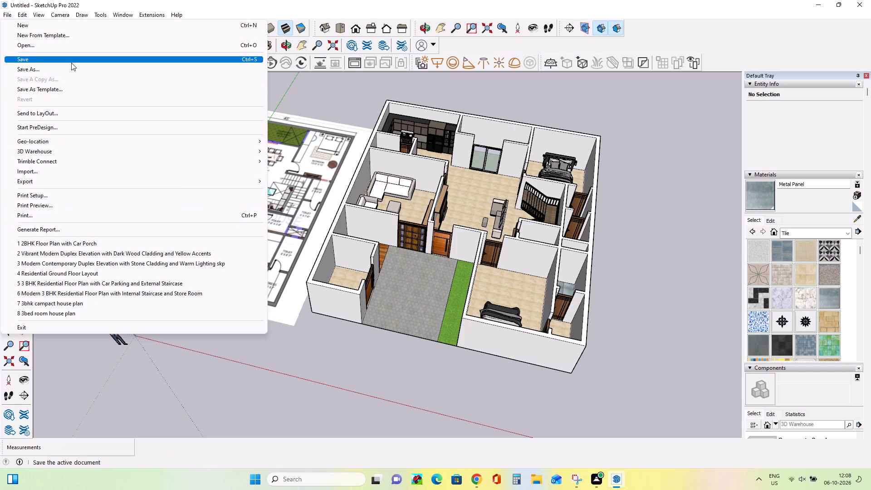
left_click(87, 174)
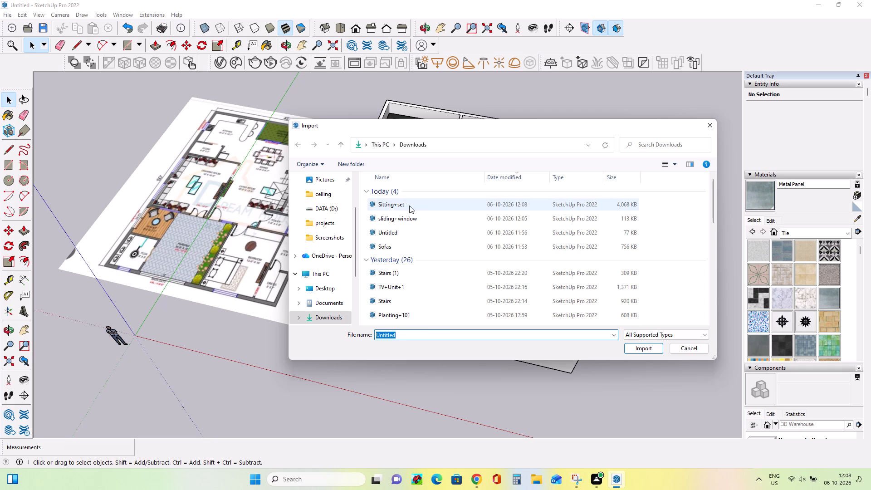
left_click(409, 206)
left_click(636, 349)
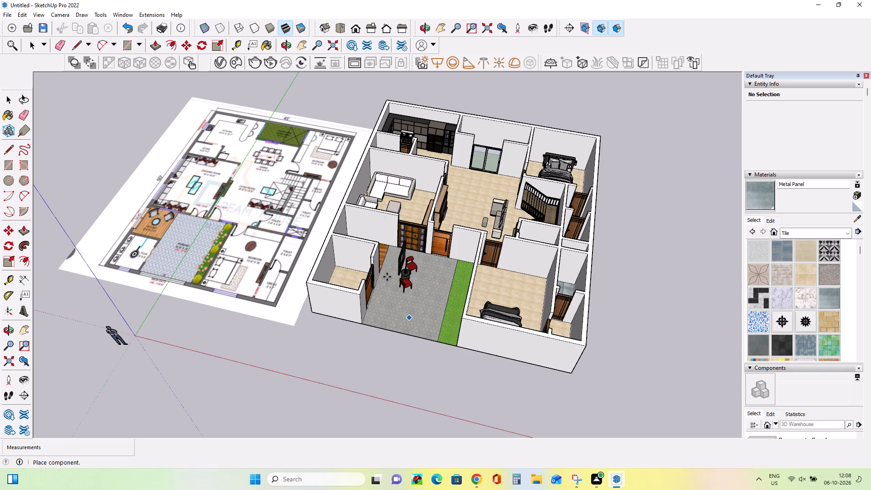
middle_click_drag(400, 277, 142, 333)
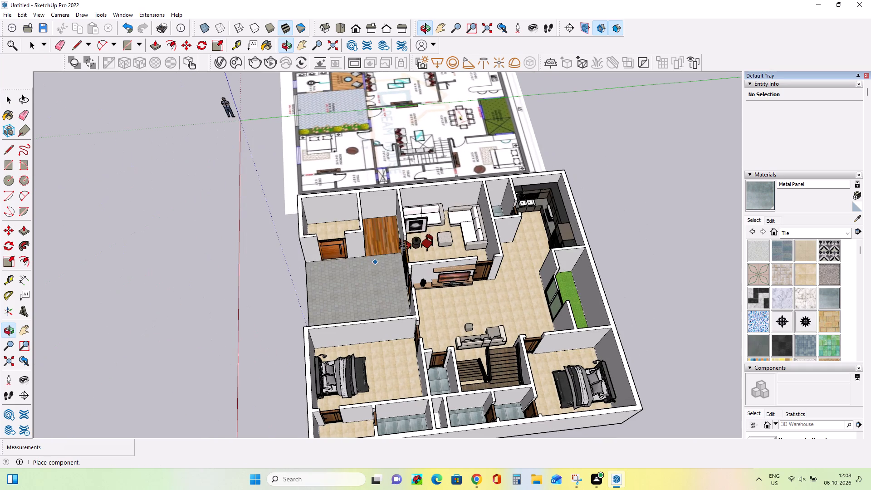
left_click(341, 257)
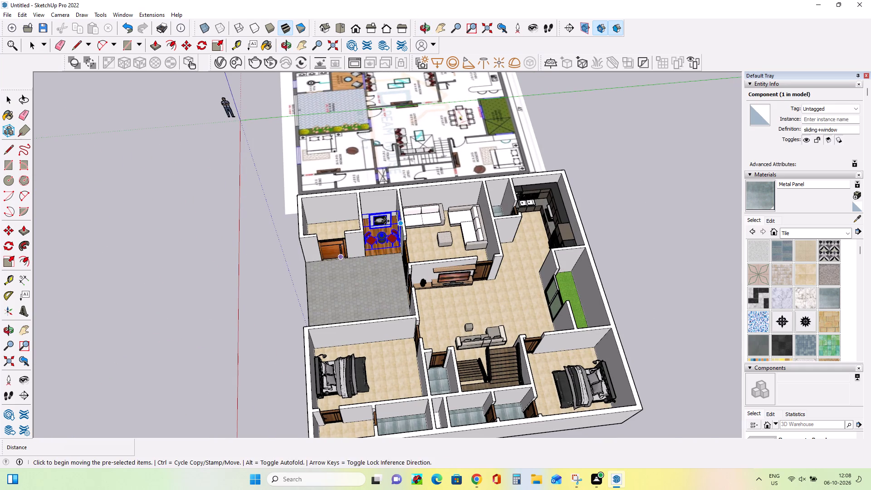
Move the sitting set about 3' 1" and another 1' 4" toward the sit-out's back wall, leaving it deselected.
scroll(361, 232, "up", 14)
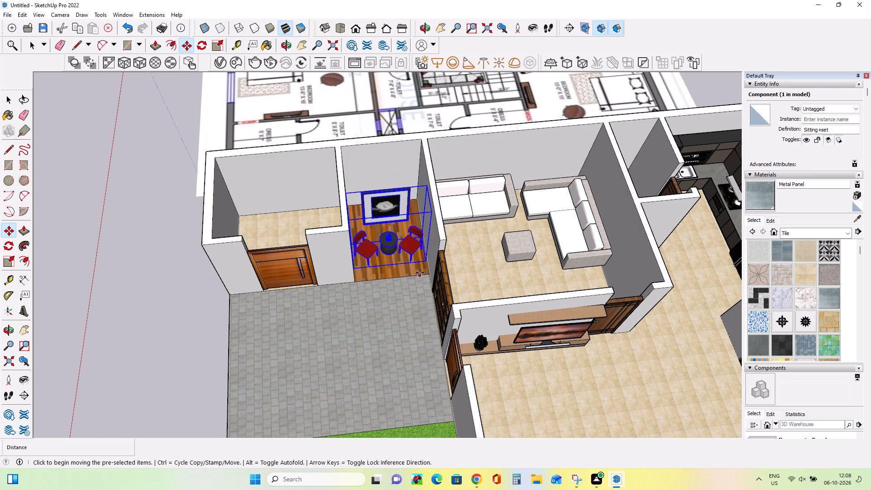
left_click(423, 266)
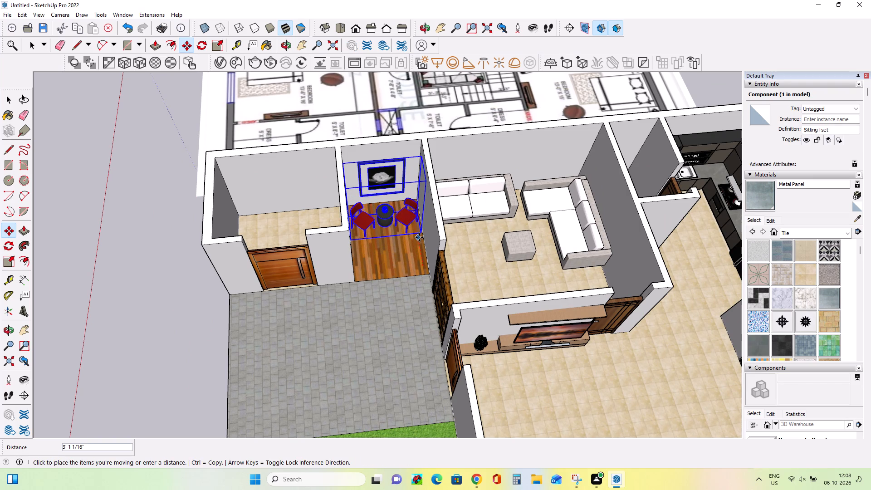
left_click(419, 237)
scroll(372, 224, "up", 7)
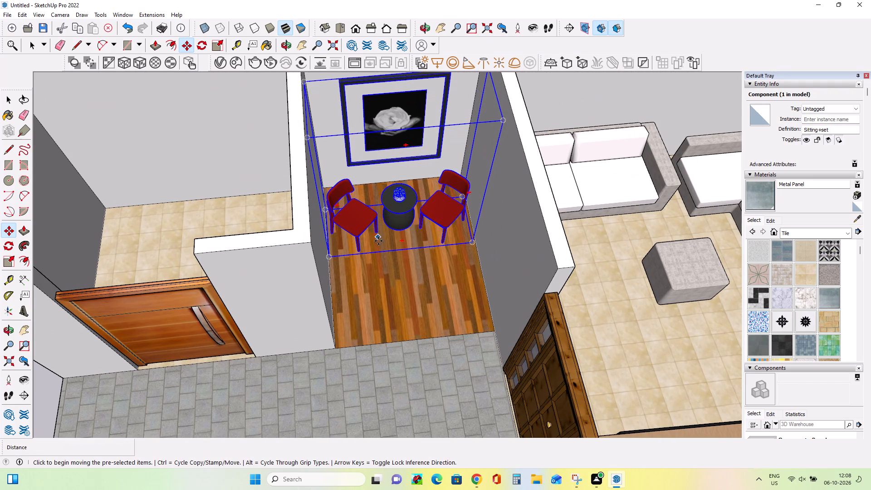
middle_click_drag(398, 250, 373, 167)
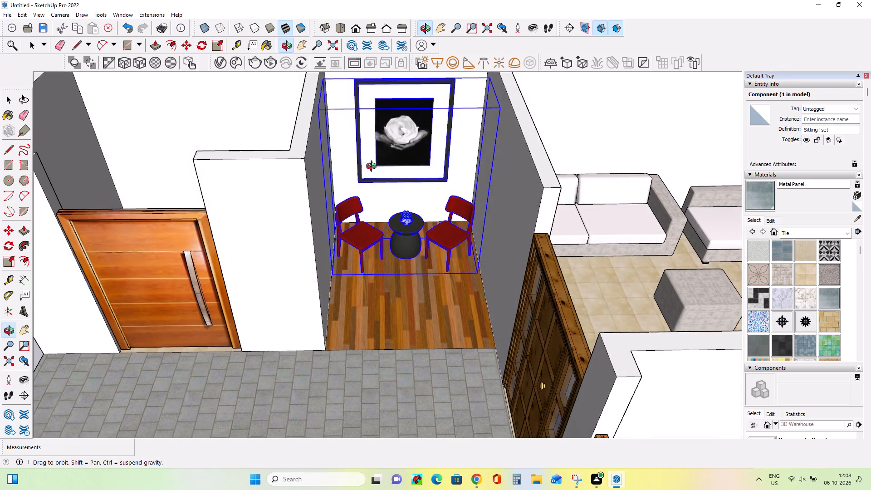
middle_click_drag(373, 167, 365, 171)
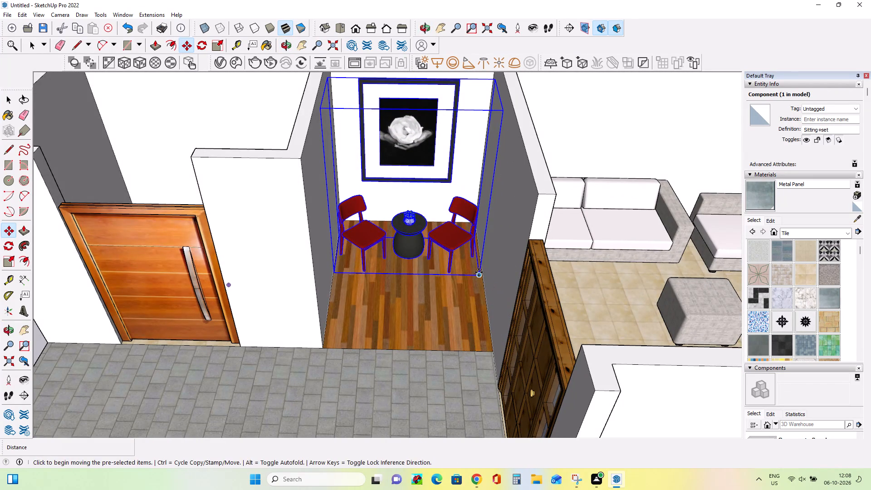
left_click(479, 273)
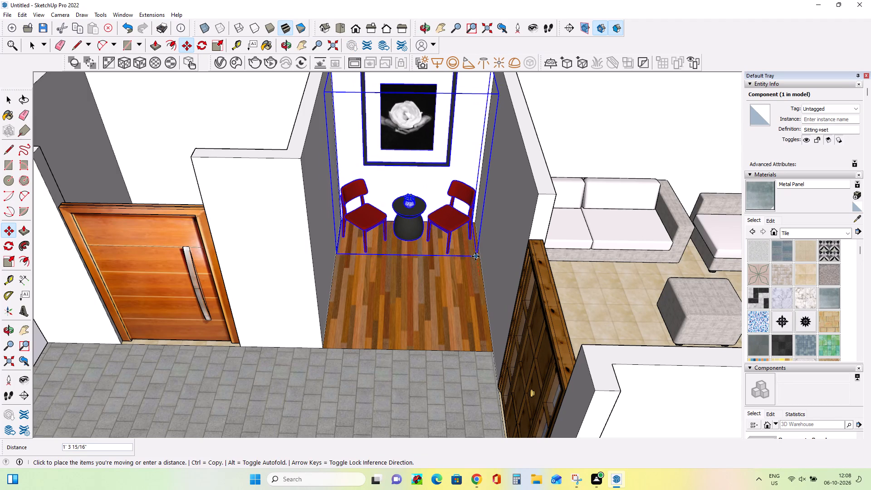
left_click(475, 256)
middle_click_drag(426, 300, 506, 212)
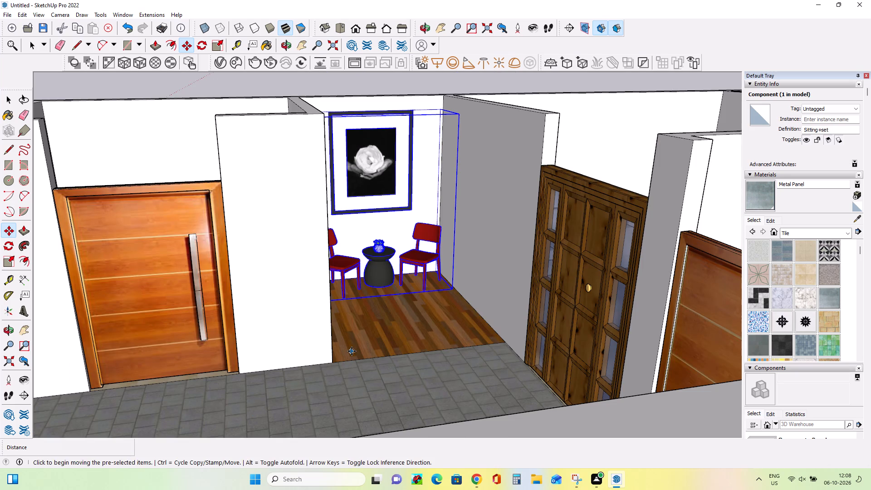
scroll(352, 351, "down", 11)
middle_click_drag(255, 366, 553, 410)
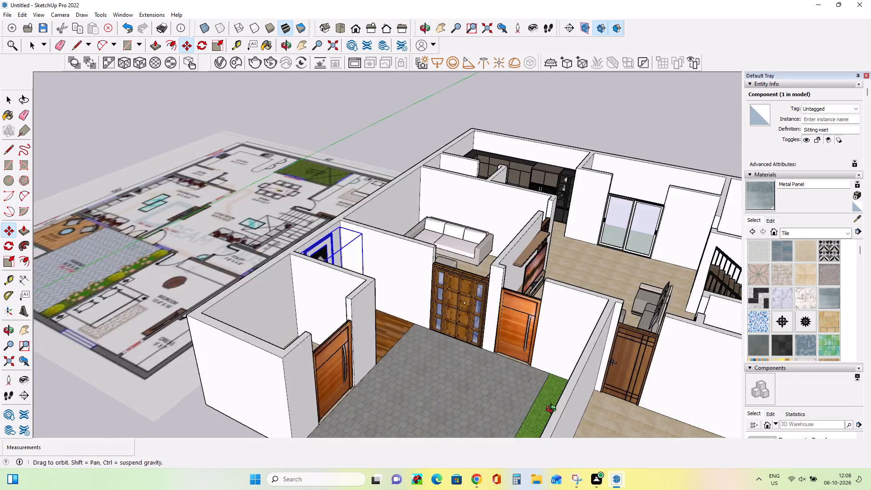
middle_click_drag(553, 410, 553, 409)
middle_click_drag(285, 353, 314, 446)
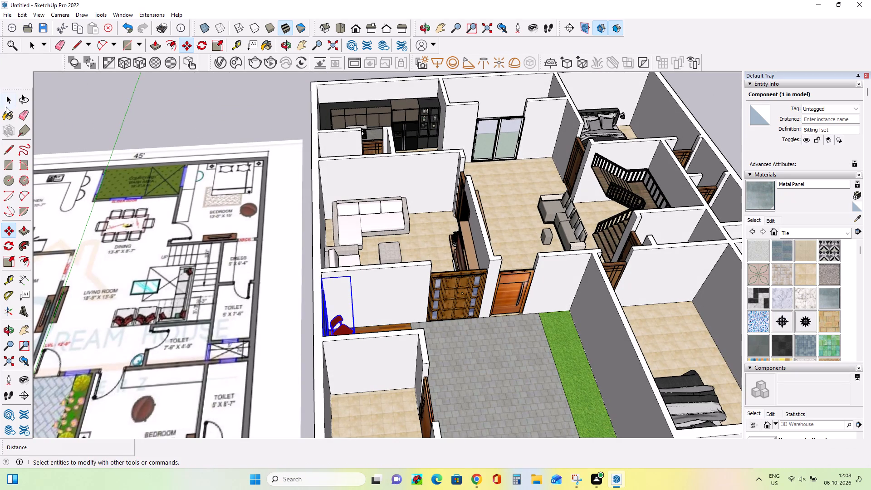
left_click(7, 102)
left_click(132, 102)
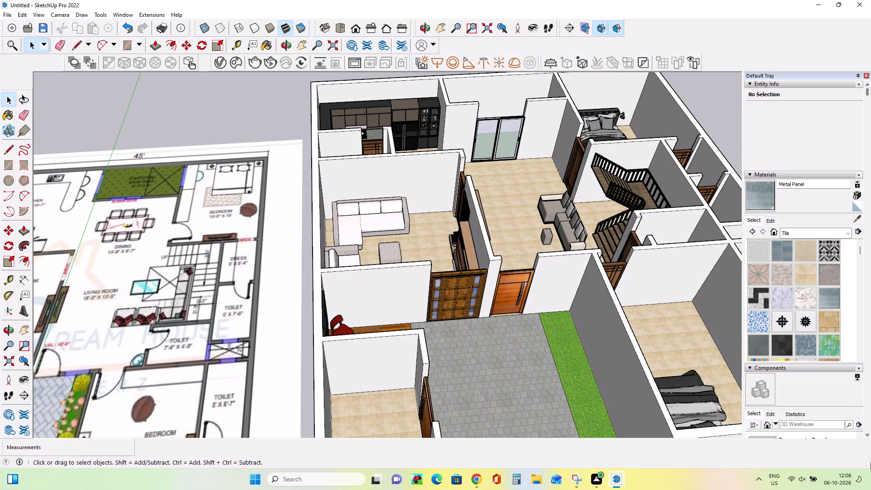
scroll(402, 213, "down", 11)
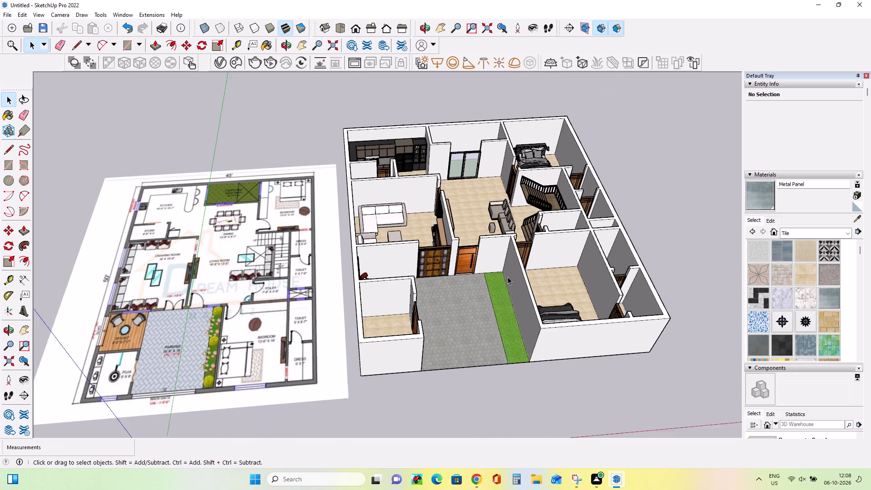
middle_click_drag(538, 282, 558, 336)
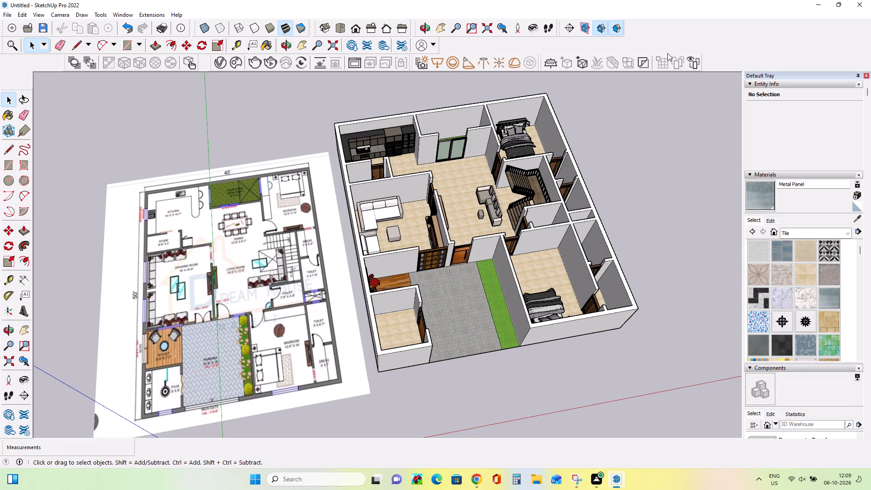
Switch to Chrome and search 3D Warehouse for "plants".
left_click(480, 478)
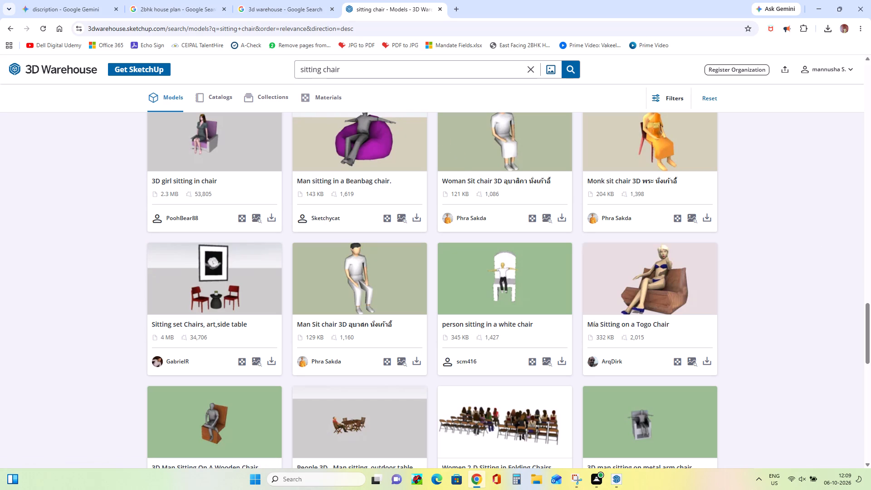
left_click(356, 69)
key("BackSpace")
key("BackSpace")
key("BackSpace")
key("BackSpace")
key("BackSpace")
key("BackSpace")
key("BackSpace")
key("BackSpace")
key("BackSpace")
key("BackSpace")
key("BackSpace")
key("BackSpace")
key("BackSpace")
key("BackSpace")
key("BackSpace")
key("BackSpace")
type("plants")
key("Return")
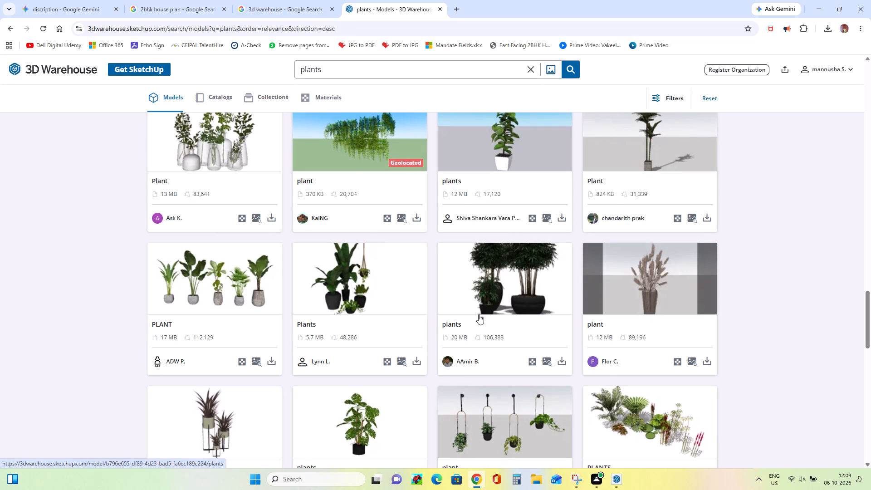
Find the 2.9 MB "PLANTS" model with assorted exotic plants in the results and download it as a SketchUp file.
scroll(478, 314, "down", 3)
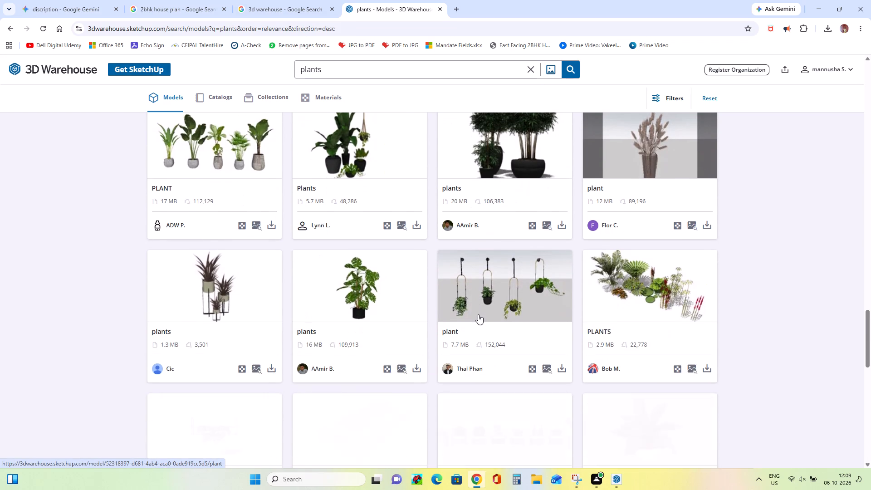
scroll(478, 314, "down", 3)
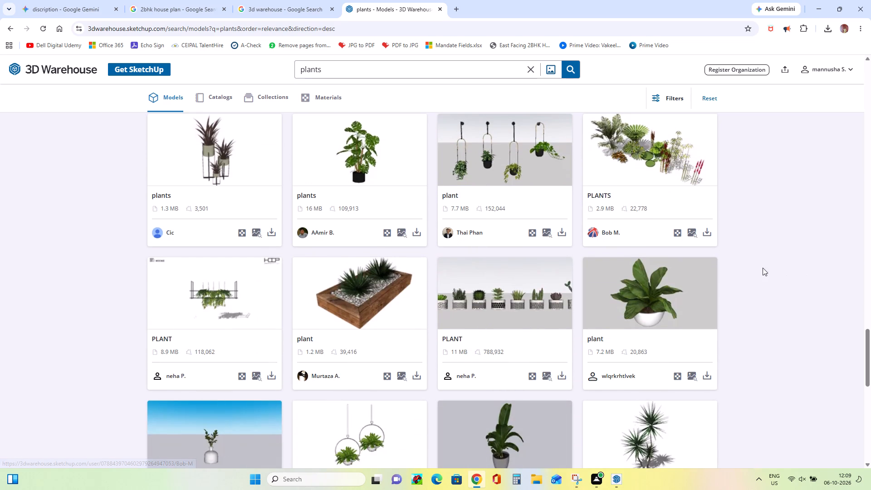
left_click(708, 232)
left_click(734, 257)
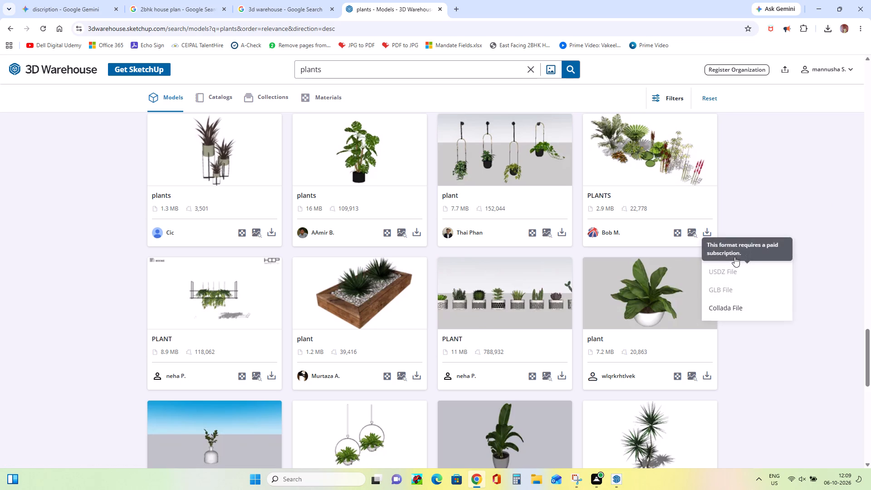
Load more plant results and browse them for other models suited to the planting strip and courtyard.
scroll(639, 340, "down", 9)
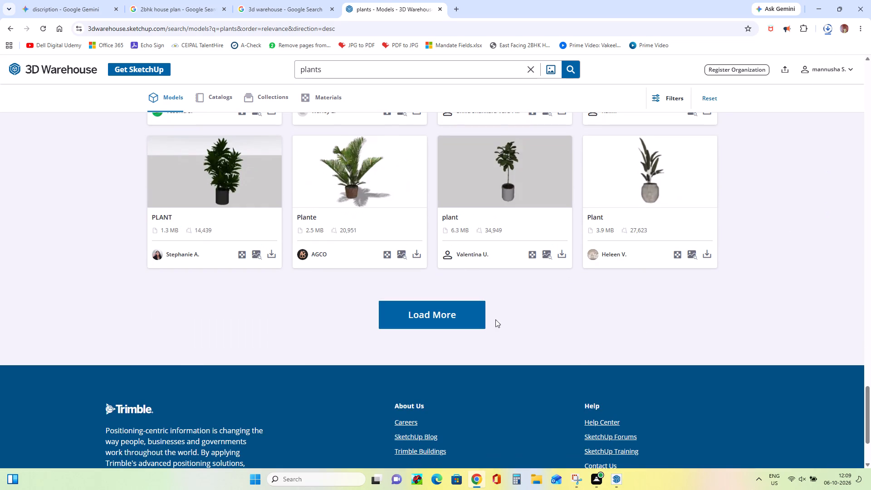
left_click(452, 313)
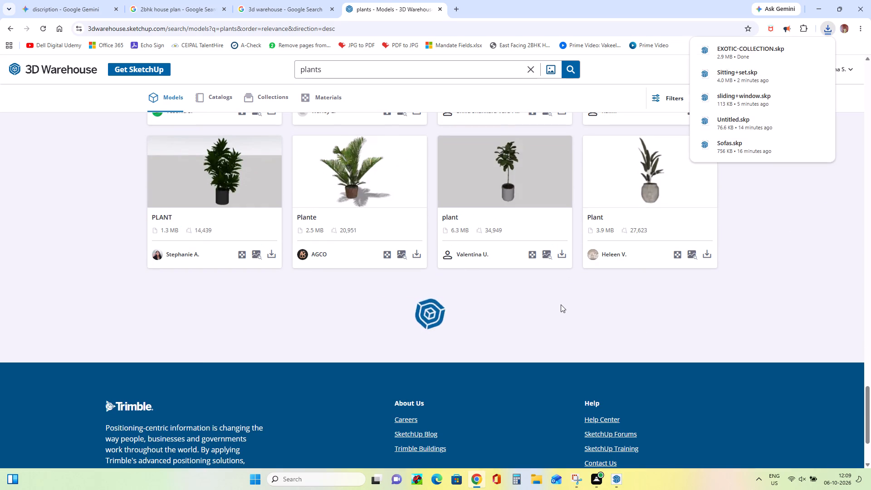
scroll(561, 305, "down", 5)
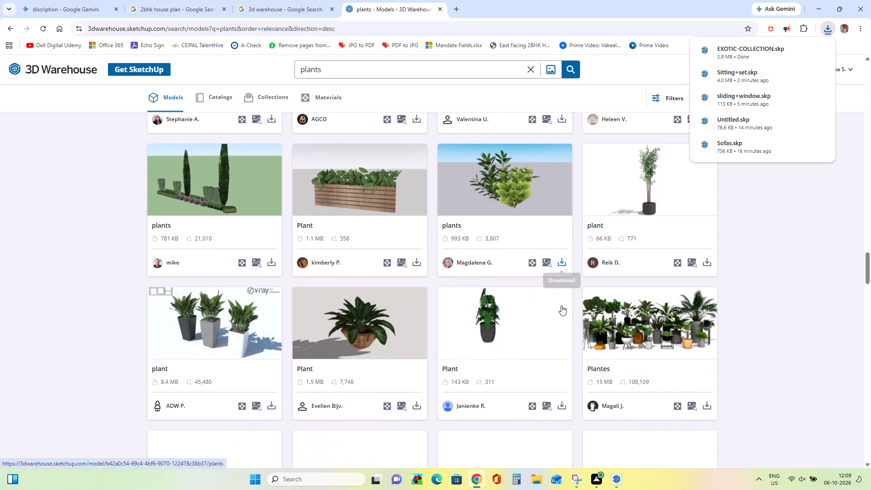
scroll(561, 305, "down", 3)
scroll(561, 306, "up", 2)
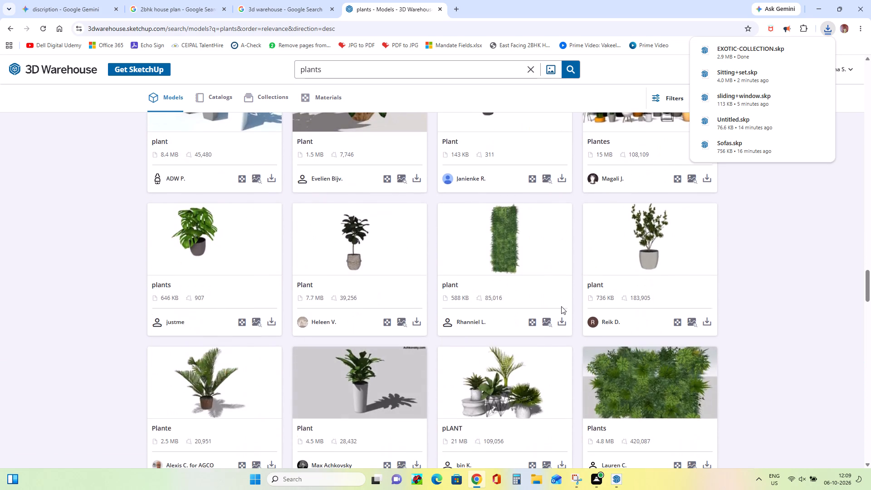
scroll(561, 306, "up", 3)
scroll(561, 306, "down", 5)
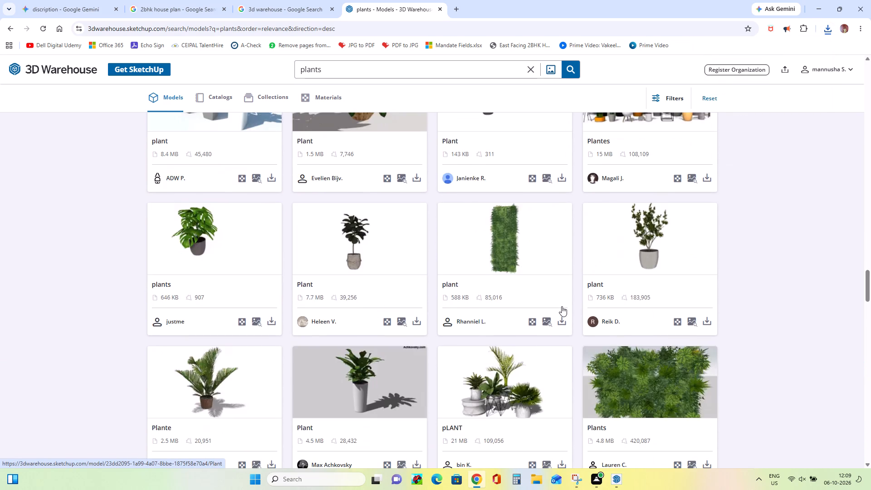
scroll(562, 306, "down", 16)
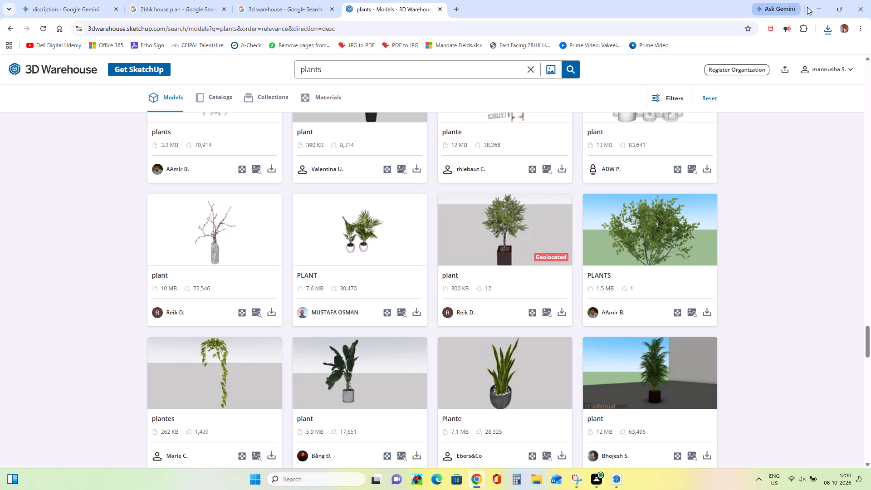
Switch to SketchUp and import the EXOTIC-COLLECTION file from Downloads.
left_click(817, 4)
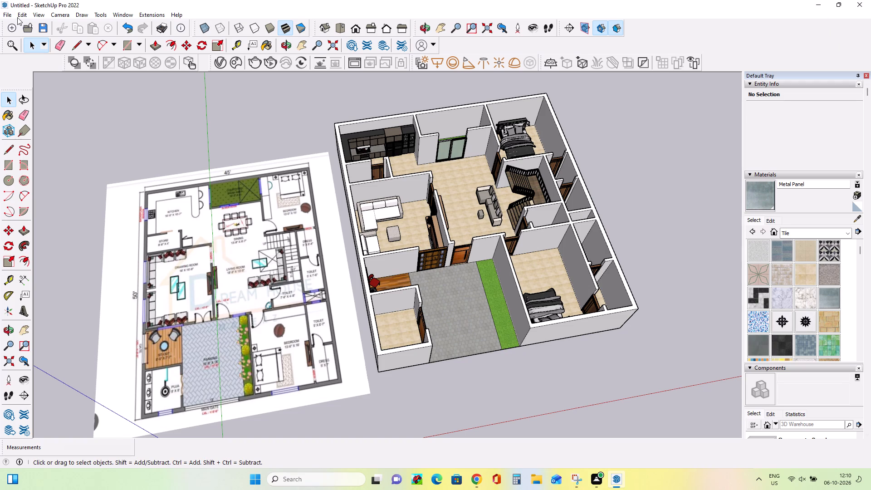
left_click(3, 13)
left_click(51, 169)
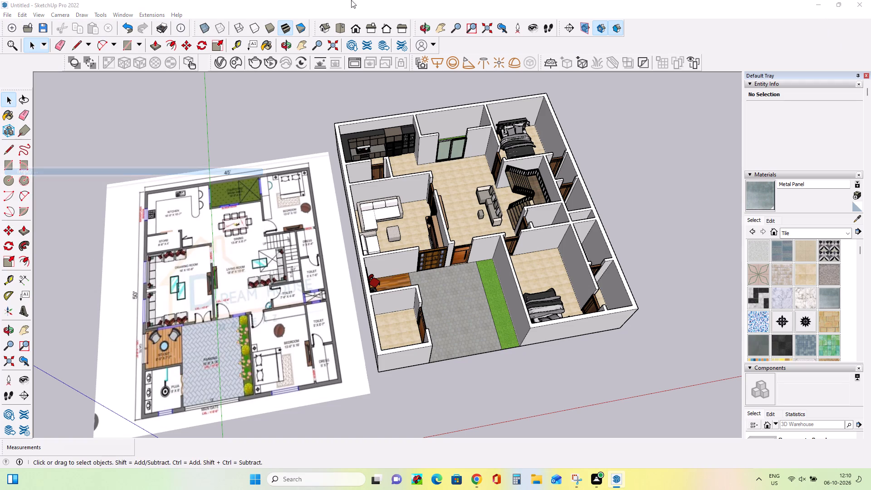
left_click(410, 207)
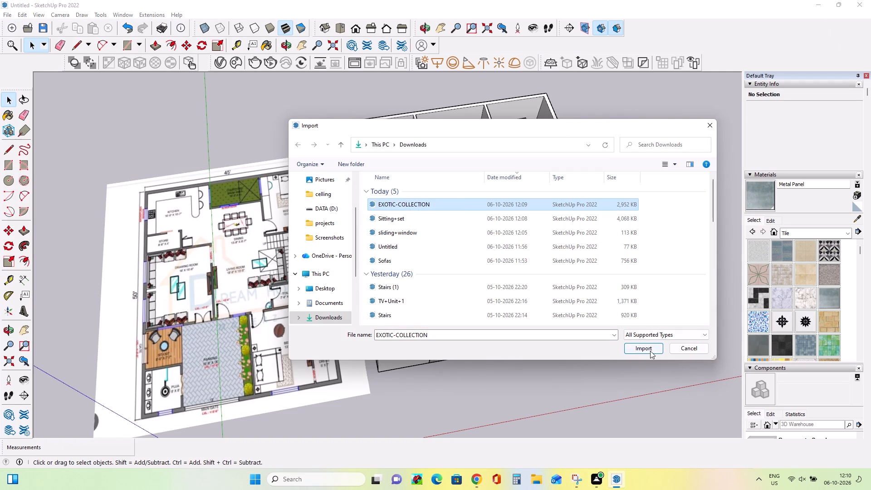
left_click(650, 351)
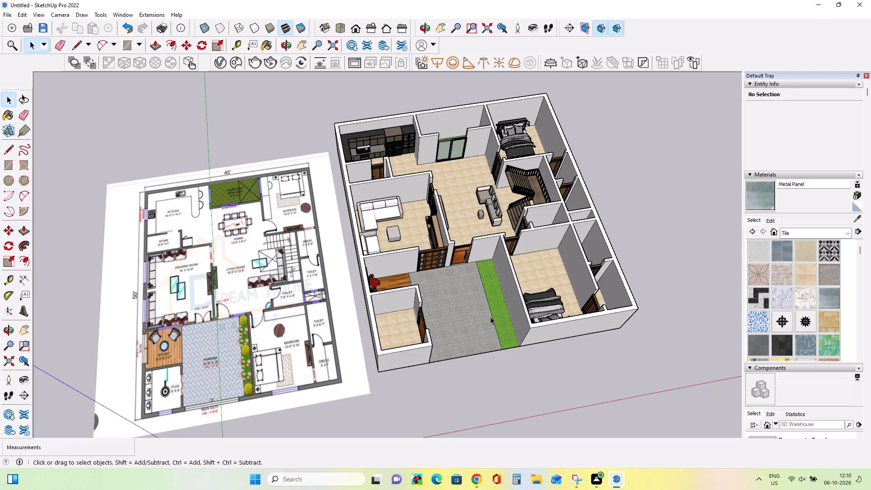
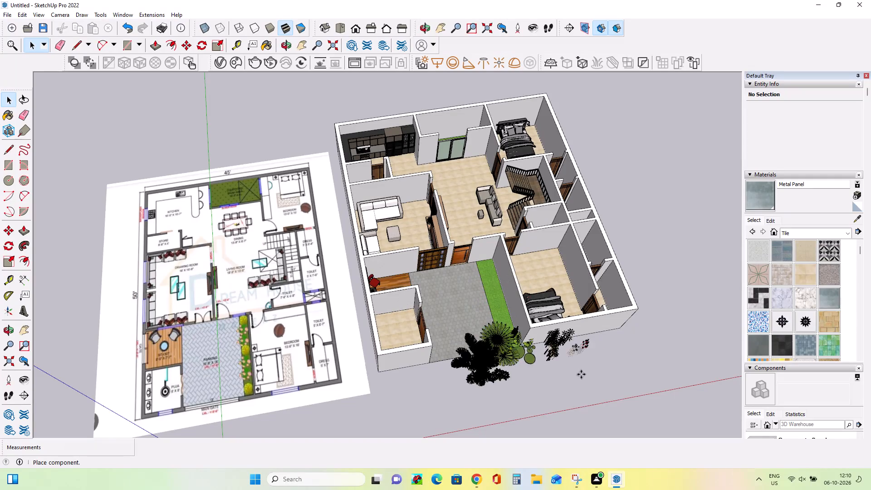
Place the imported EXOTIC-COLLECTION plants on the open ground in front of the house.
left_click(595, 390)
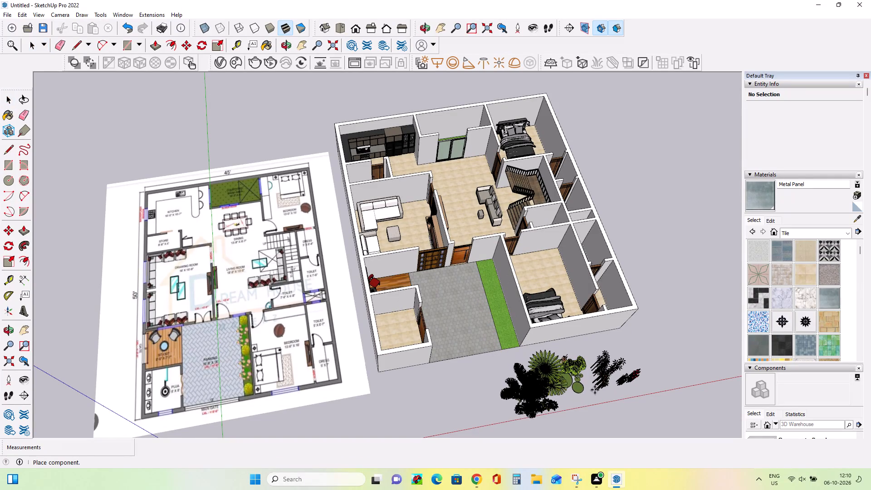
Rotate the plant collection about a quarter turn so its length runs parallel to the parking-side planting strip.
middle_click_drag(595, 372, 562, 250)
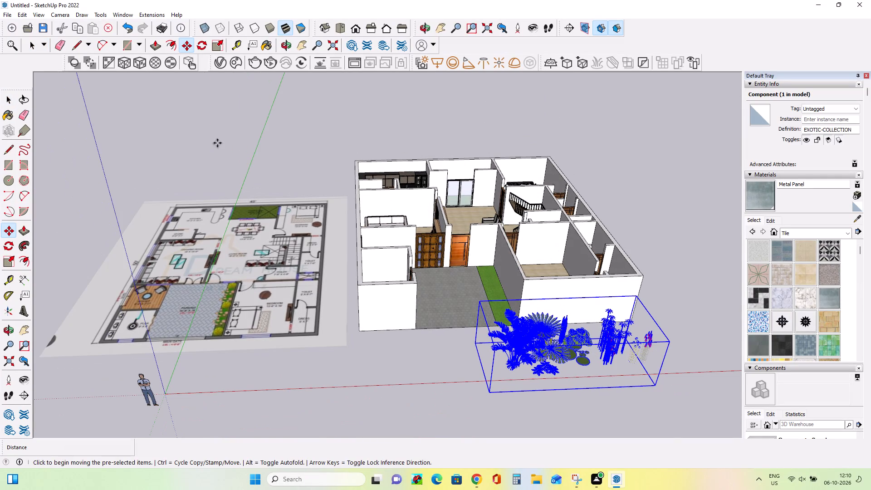
left_click(7, 249)
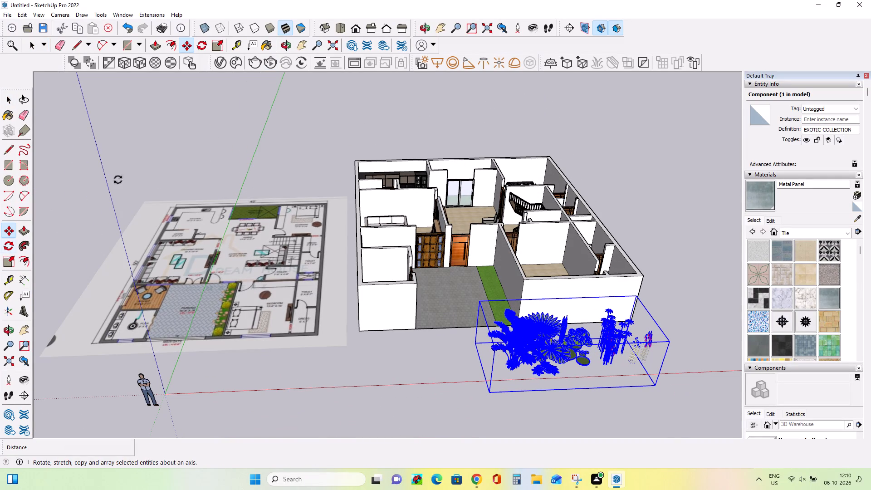
left_click(646, 406)
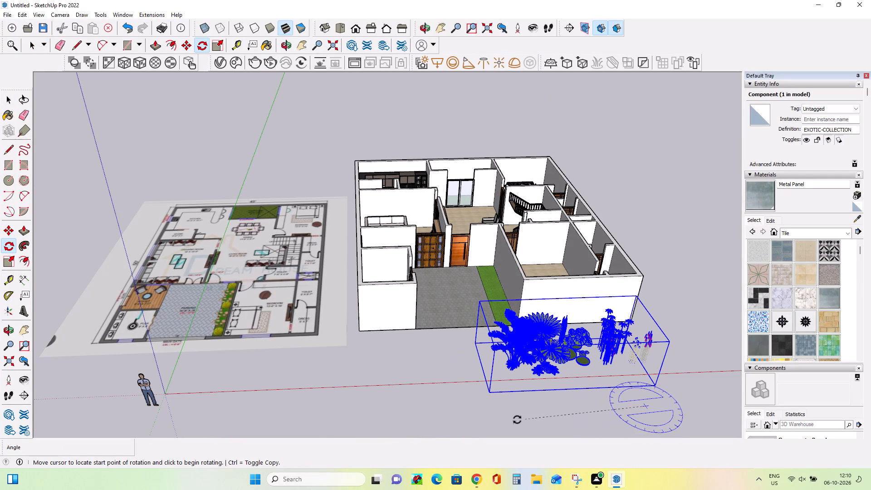
left_click(518, 414)
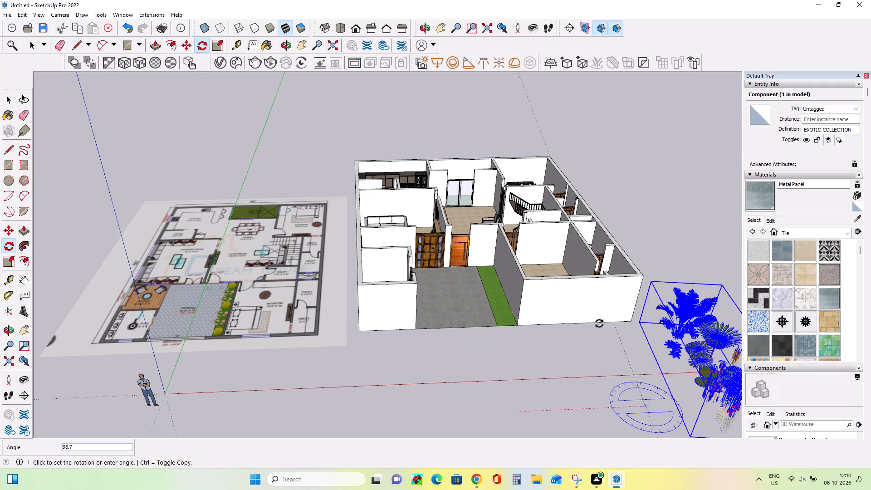
left_click(599, 323)
Scale the plant collection to about 0.44 across its width and about 0.82 along its length to suit the planting strip.
scroll(438, 325, "down", 8)
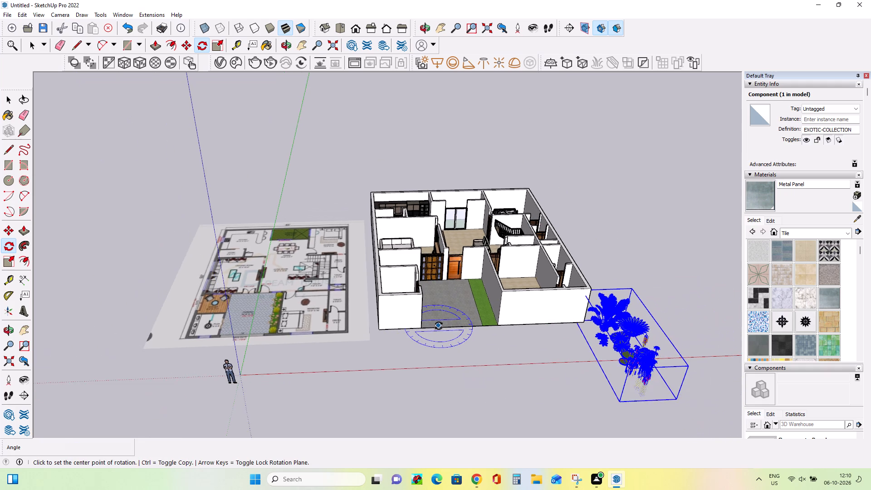
middle_click_drag(440, 329, 465, 414)
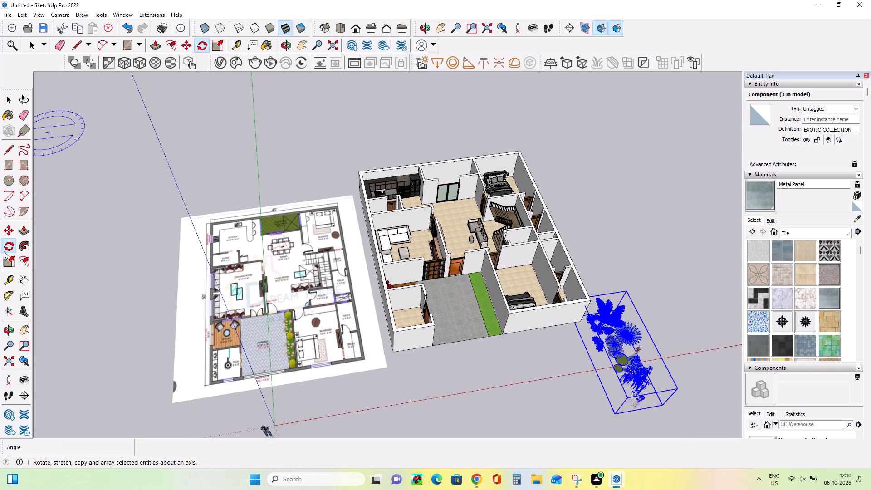
left_click(6, 261)
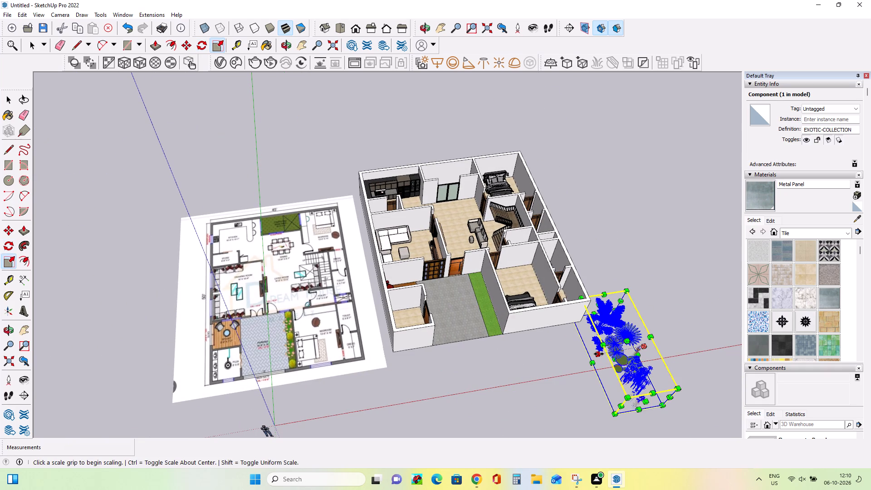
left_click(599, 354)
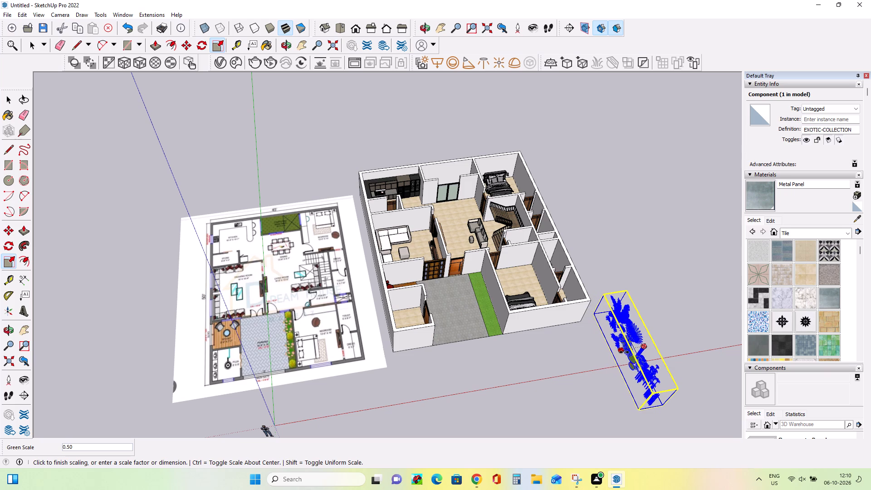
left_click(624, 352)
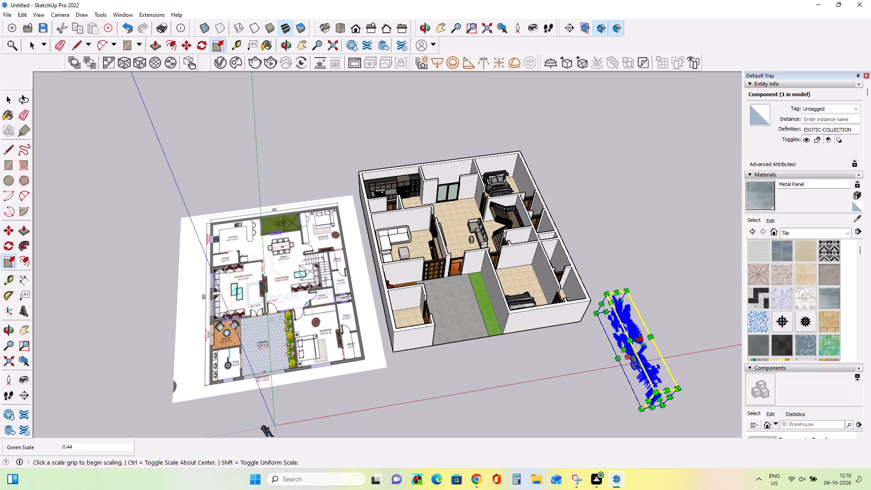
left_click(612, 303)
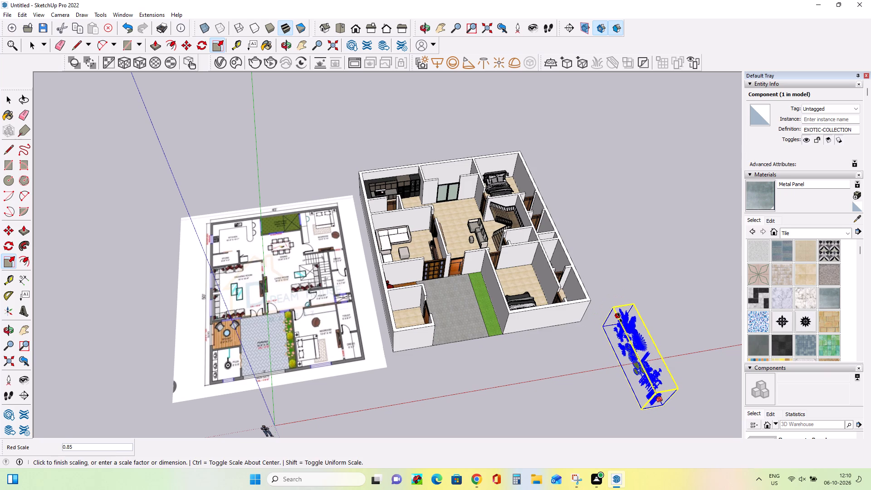
left_click(620, 318)
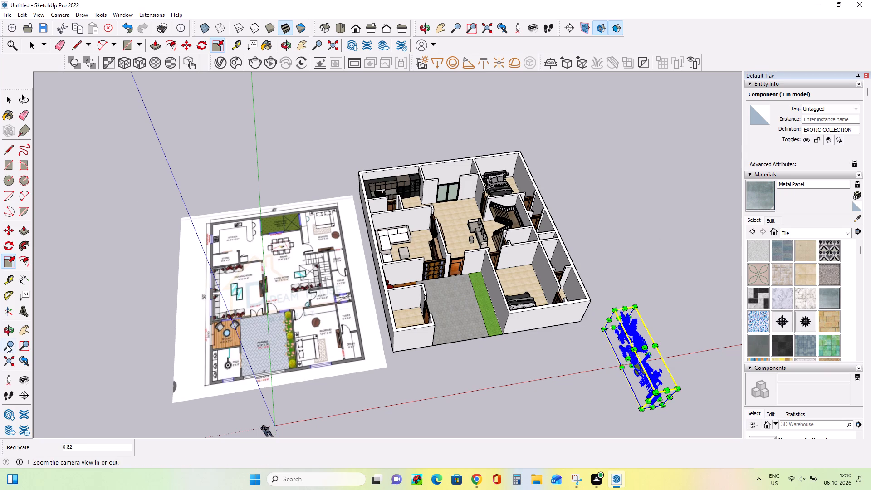
Move the plant collection by its bottom corner to the front corner of the green planting strip beside the parking.
left_click(2, 231)
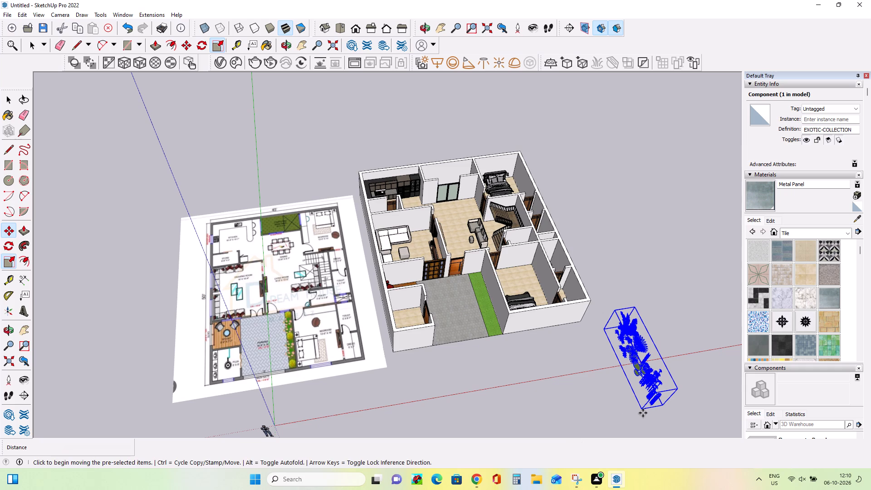
left_click(644, 412)
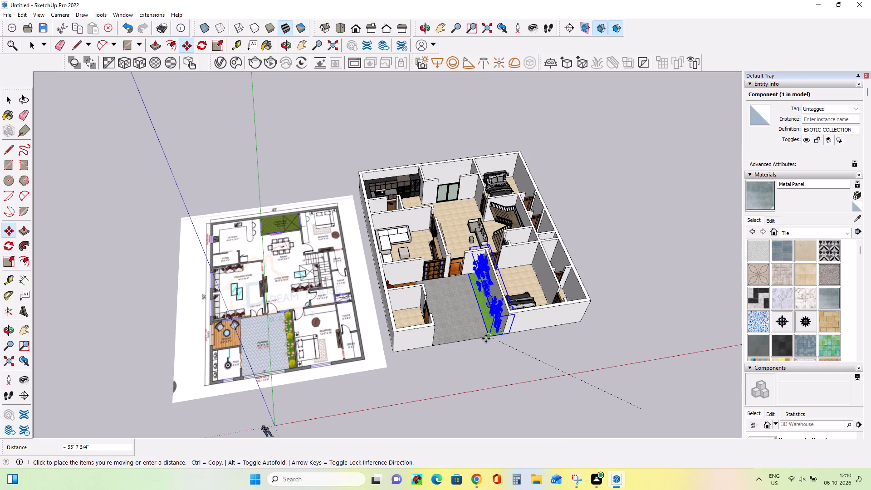
left_click(484, 341)
Widen the plant collection toward the parking with a green-axis scale of about 1.30, and deselect it.
scroll(467, 327, "up", 10)
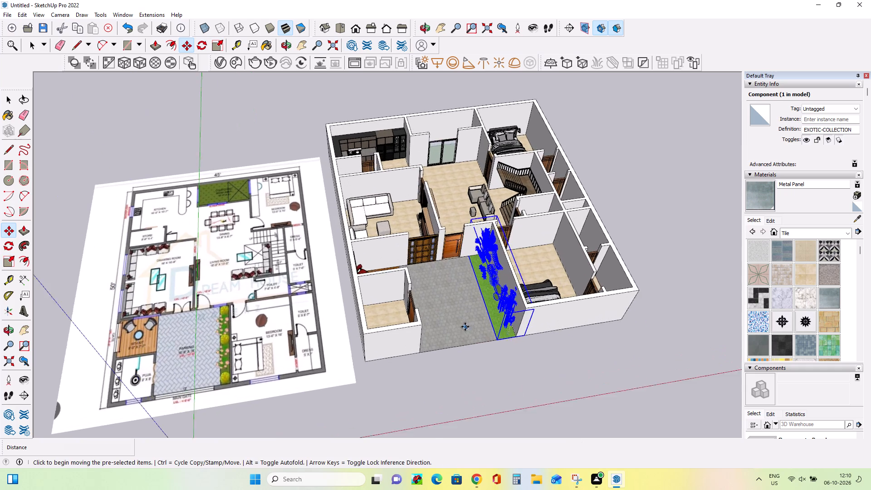
middle_click_drag(459, 337, 547, 294)
scroll(474, 230, "up", 4)
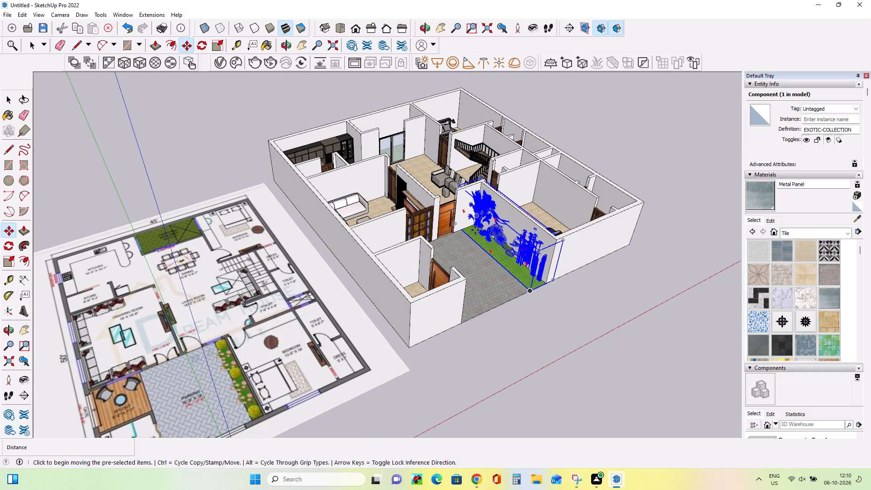
scroll(475, 230, "up", 5)
middle_click_drag(478, 246, 487, 294)
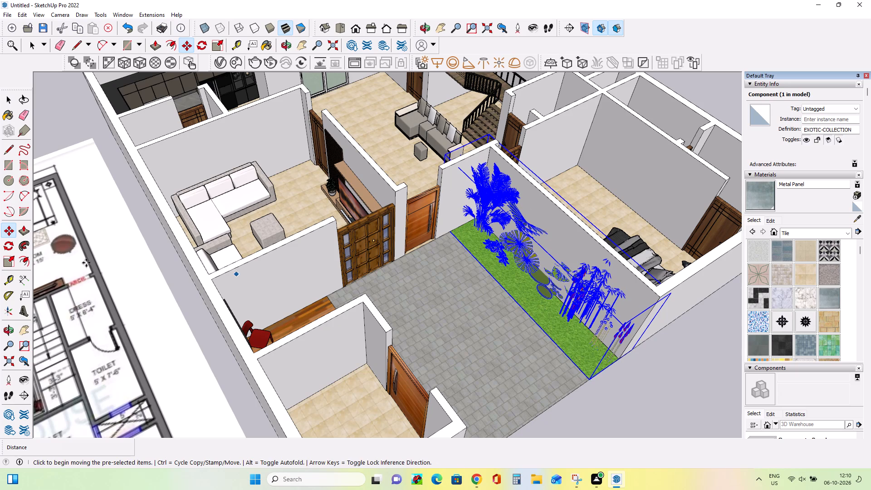
left_click(8, 259)
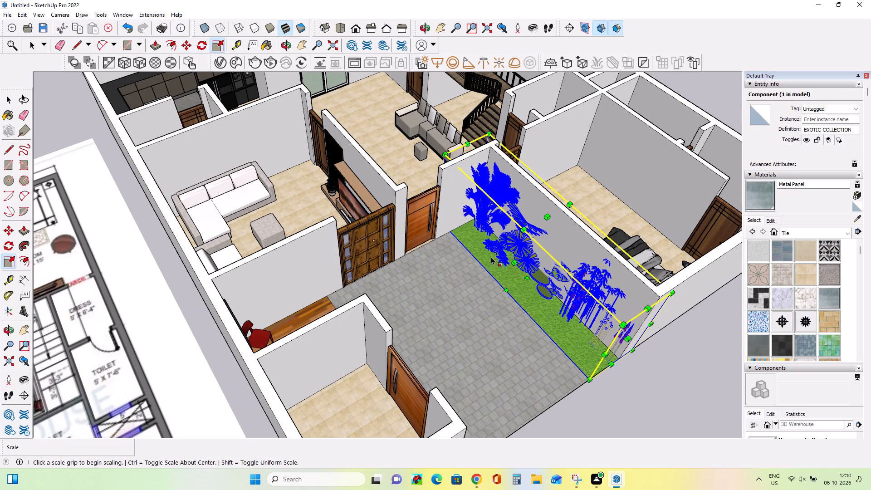
left_click(512, 261)
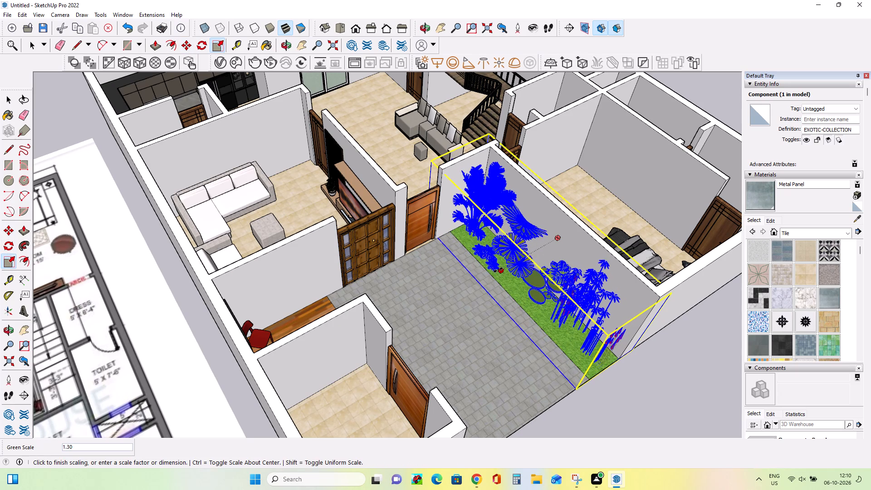
left_click(498, 270)
middle_click_drag(494, 304, 520, 249)
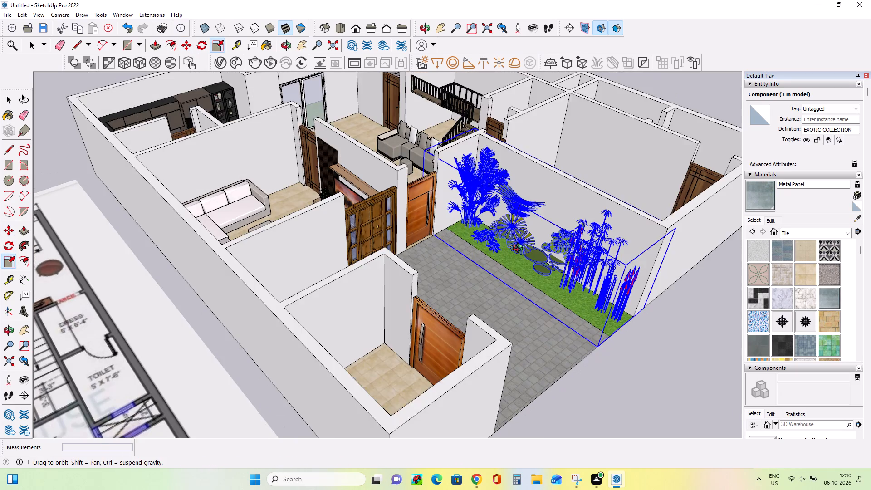
middle_click_drag(520, 249, 517, 246)
left_click(10, 102)
left_click(59, 126)
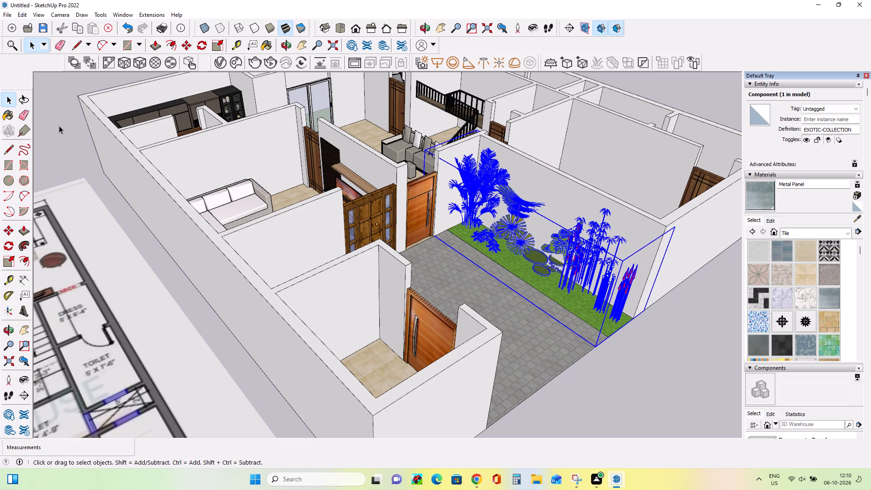
Lower the plant collection's height with a blue-axis scale of about 0.69, and deselect it.
middle_click_drag(290, 268, 278, 304)
scroll(450, 289, "down", 5)
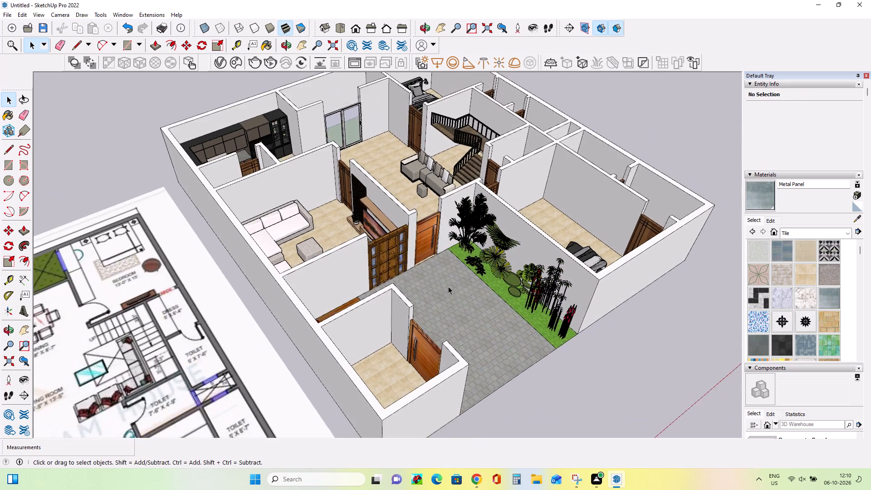
scroll(448, 286, "down", 10)
left_click(480, 271)
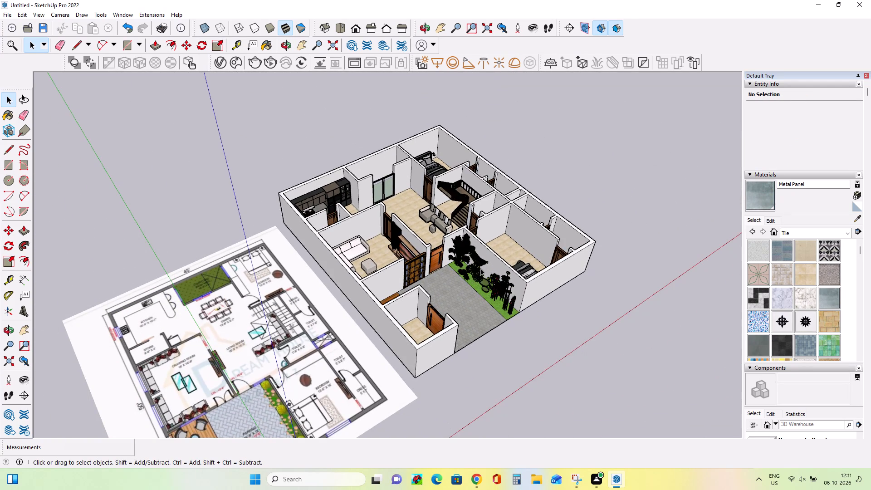
left_click(6, 260)
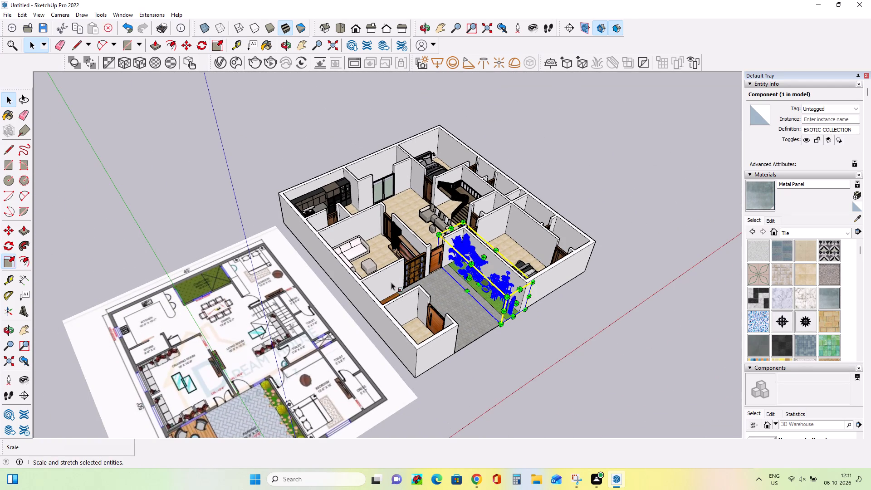
left_click(485, 255)
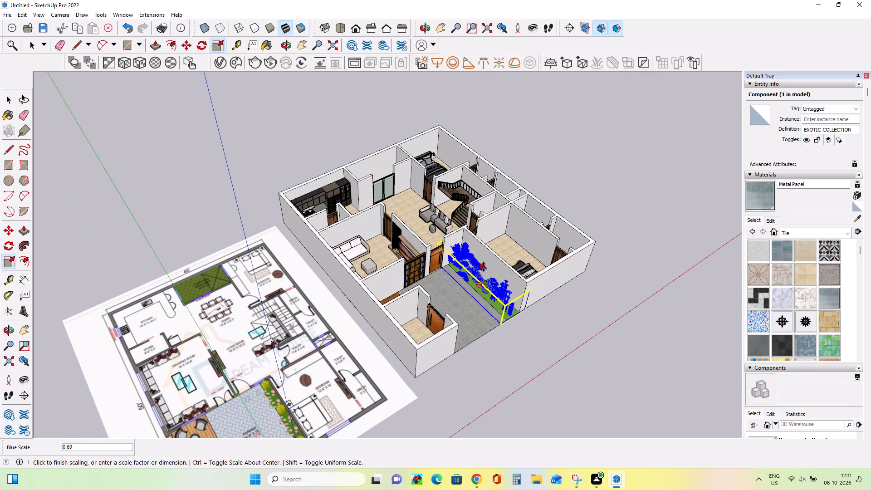
left_click(484, 267)
middle_click_drag(515, 330, 441, 283)
scroll(459, 265, "up", 8)
middle_click_drag(460, 267, 481, 323)
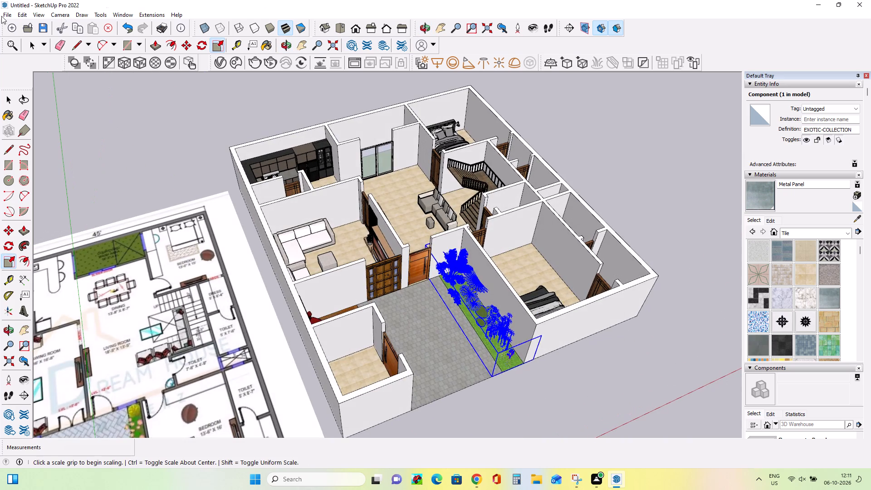
left_click(6, 98)
left_click(103, 130)
Examine the planted strip and the furnished rooms, comparing the house model with the floor plan image.
middle_click_drag(241, 228, 264, 218)
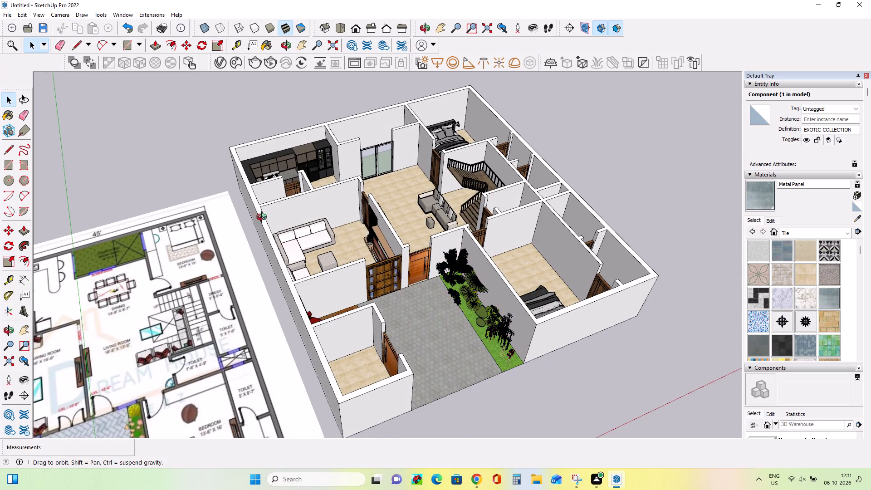
middle_click_drag(264, 218, 306, 195)
scroll(512, 317, "up", 9)
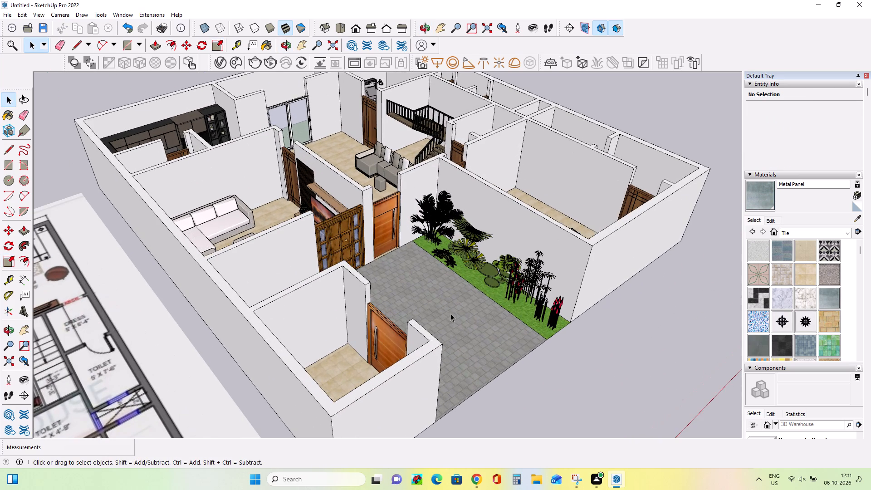
scroll(432, 309, "down", 13)
middle_click_drag(434, 308, 407, 361)
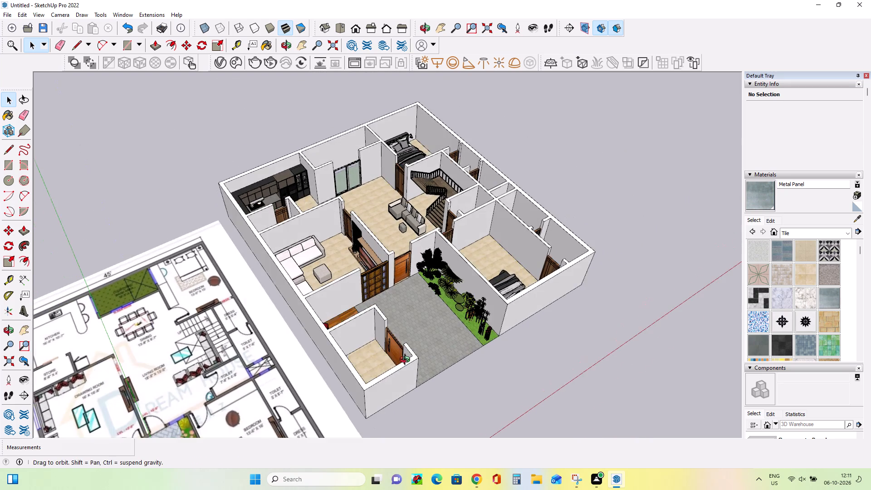
middle_click_drag(407, 361, 405, 370)
scroll(383, 330, "down", 6)
middle_click_drag(473, 399, 395, 373)
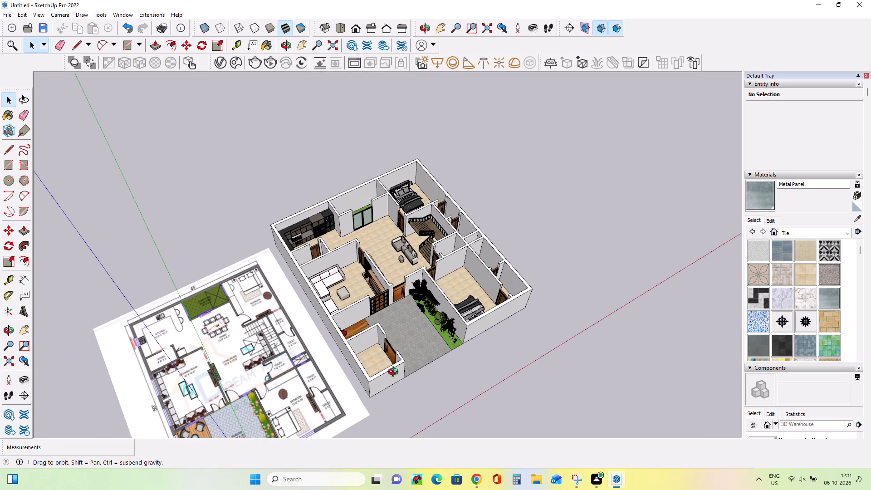
middle_click_drag(395, 373, 366, 353)
scroll(360, 353, "up", 4)
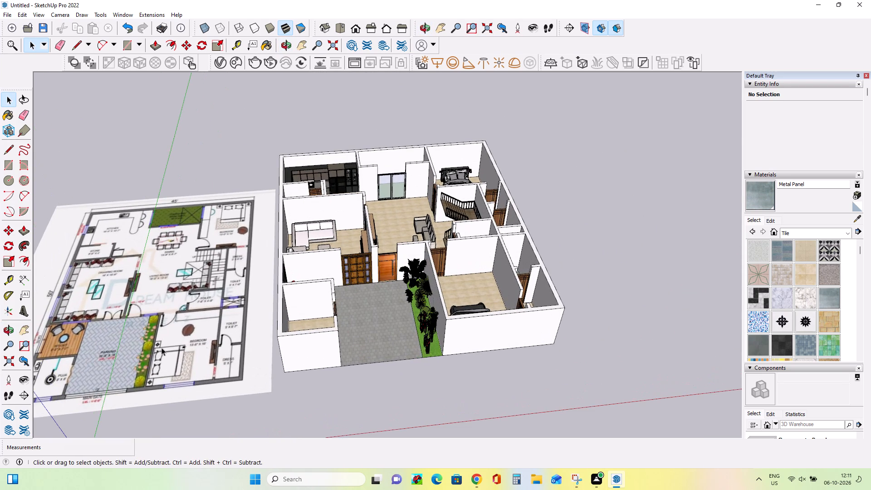
scroll(161, 348, "down", 4)
scroll(72, 311, "up", 9)
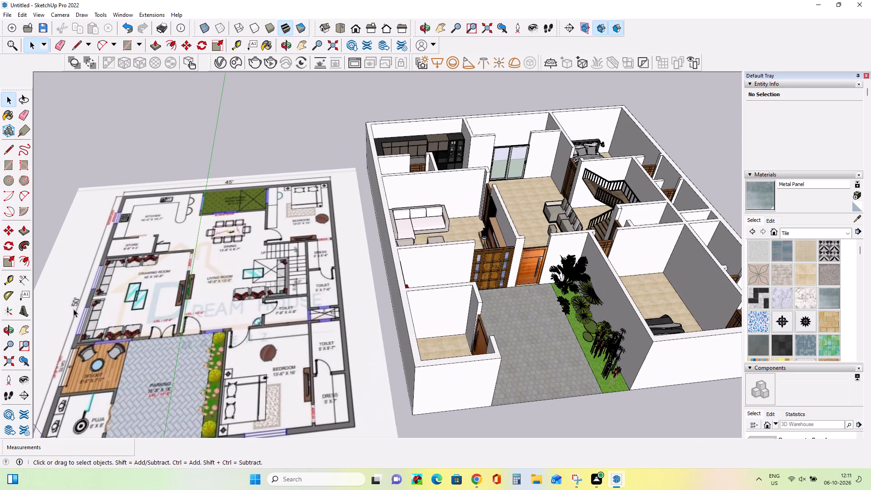
scroll(73, 309, "down", 6)
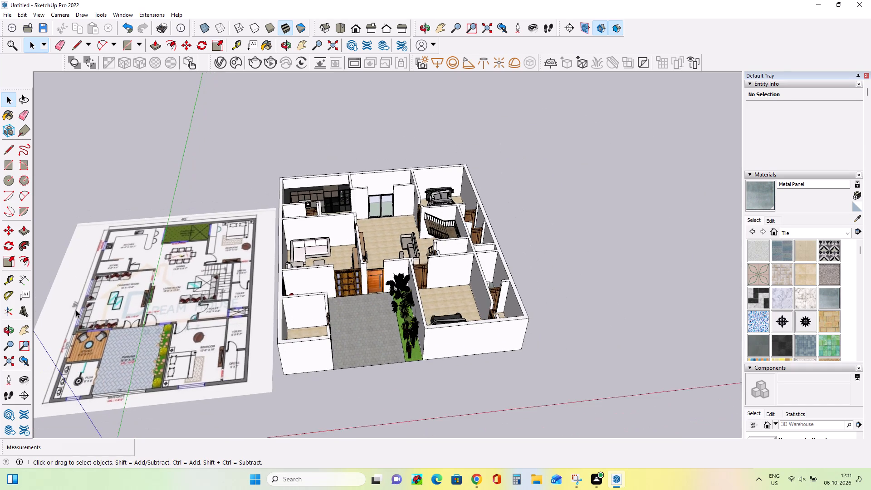
Draw a 4' by 4' window square on each of the two front walls, either side of the parking.
scroll(76, 310, "down", 8)
middle_click_drag(188, 372, 221, 291)
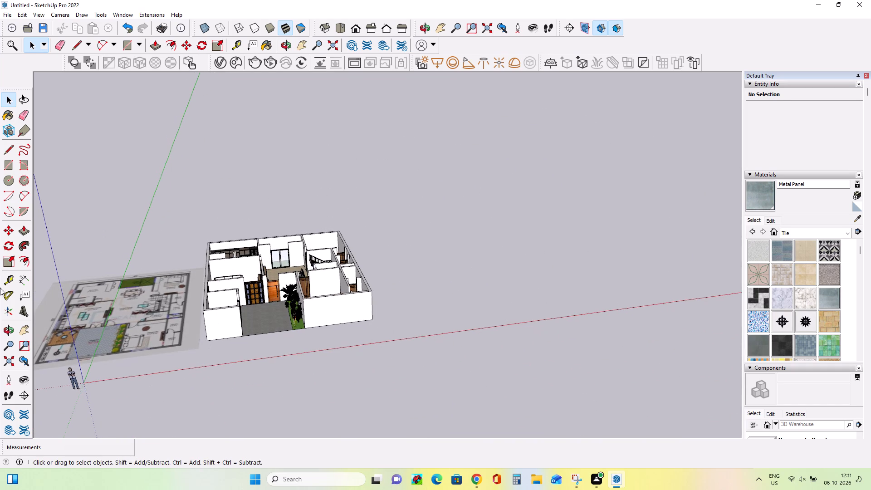
left_click(9, 161)
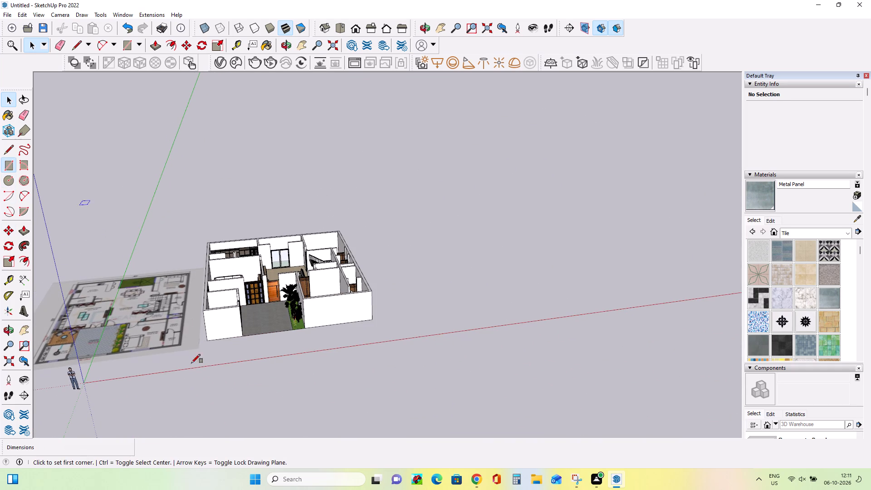
scroll(206, 325, "down", 1)
scroll(206, 325, "up", 11)
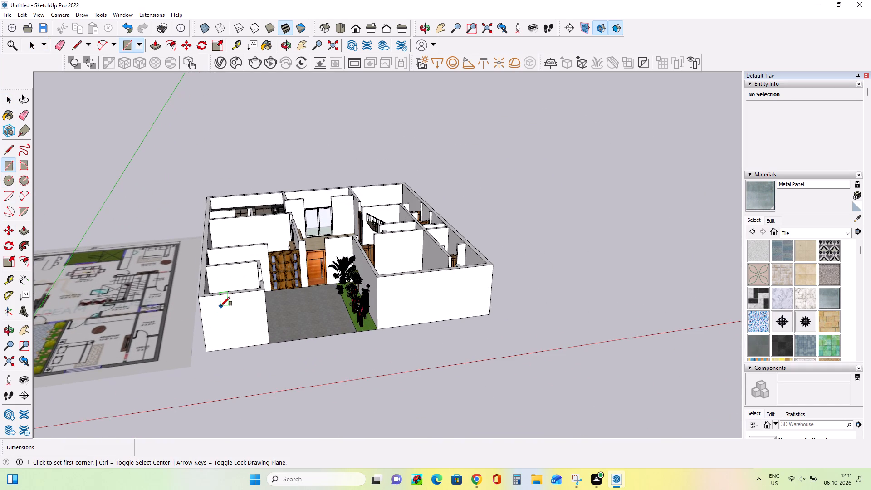
left_click(220, 306)
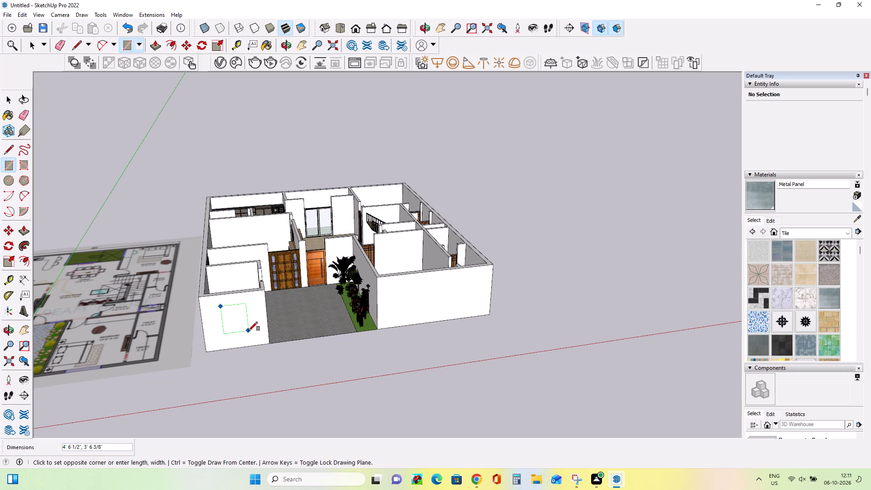
type("4',4'")
key("Return")
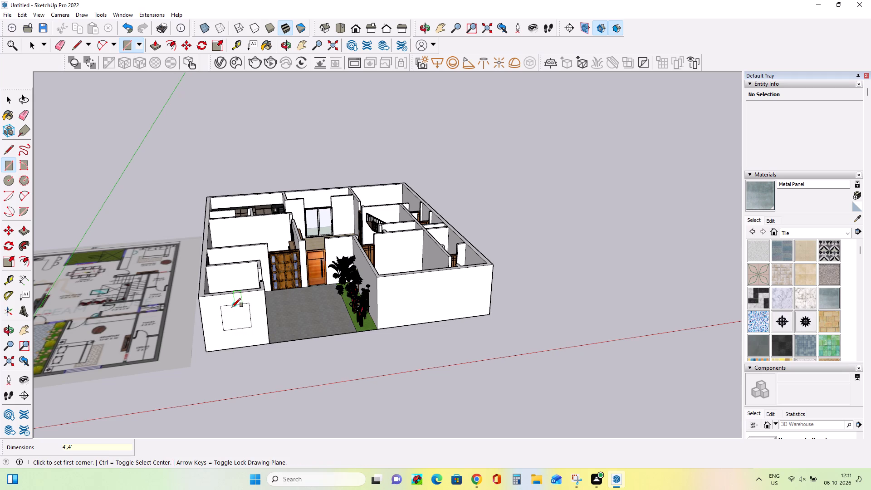
left_click(408, 290)
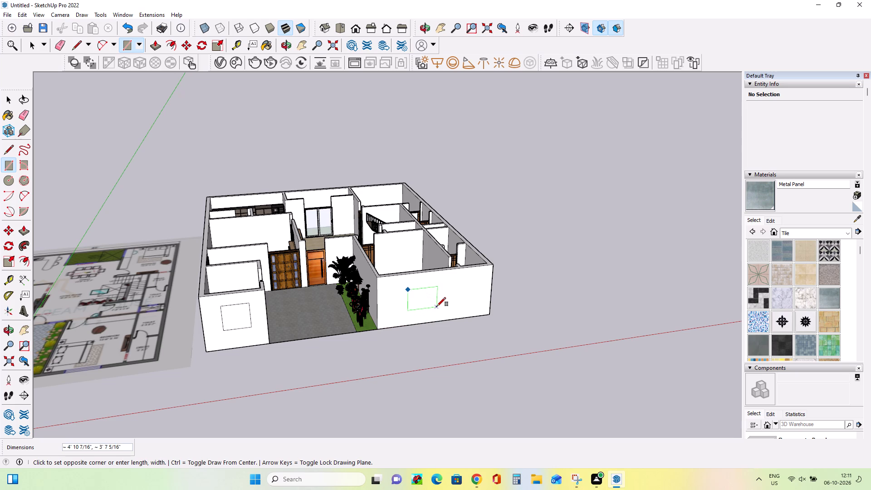
type("4'")
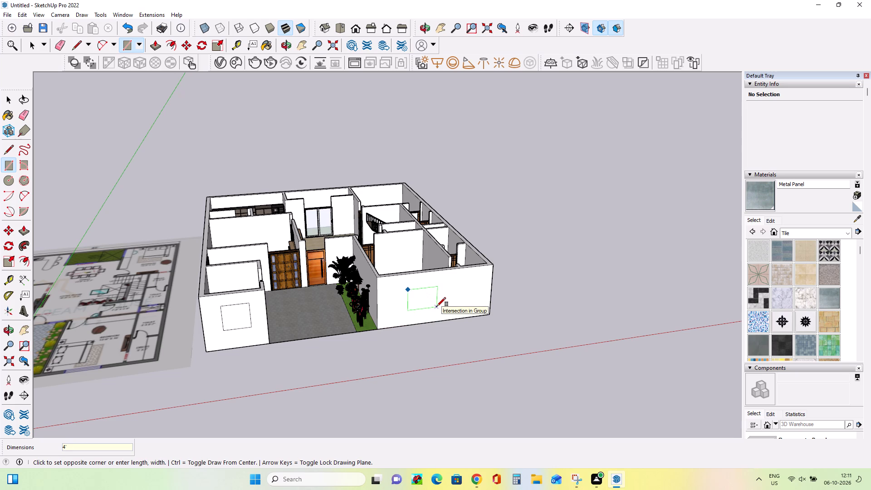
type(",4'")
key("Return")
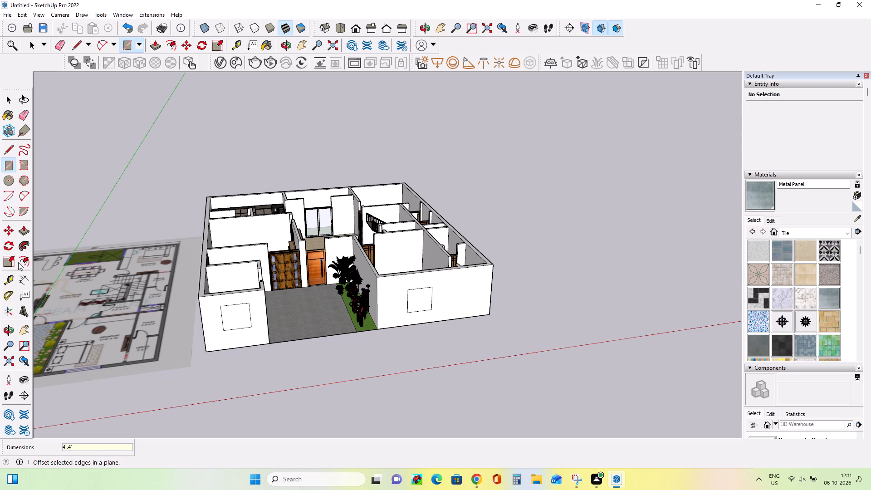
Push both front-wall squares through the full wall thickness with Push/Pull to cut the window openings.
left_click(24, 234)
middle_click_drag(333, 289, 333, 357)
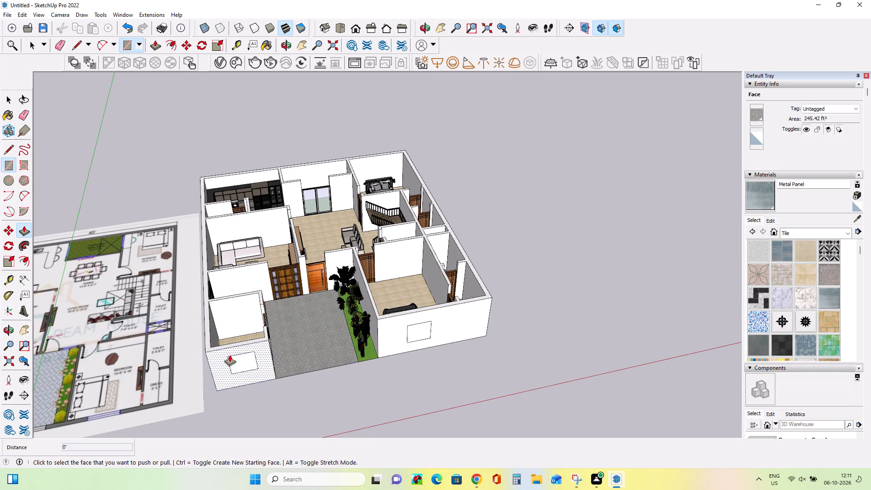
left_click(245, 358)
left_click(259, 339)
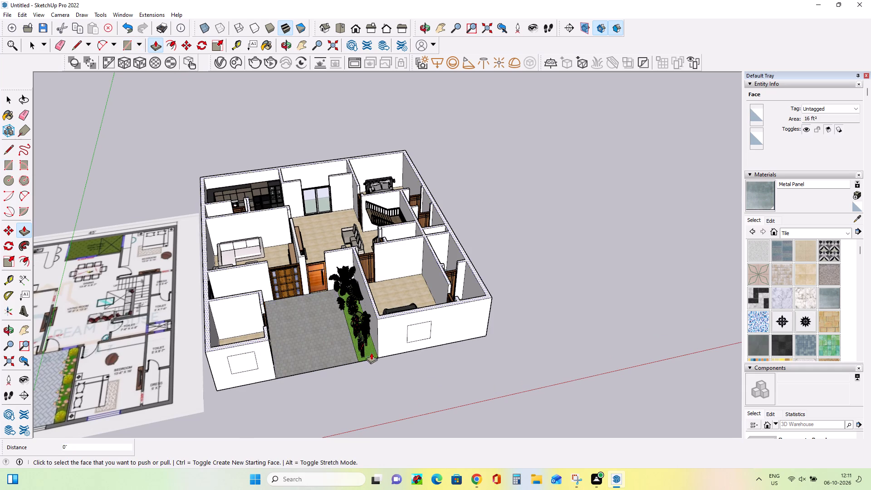
left_click(250, 362)
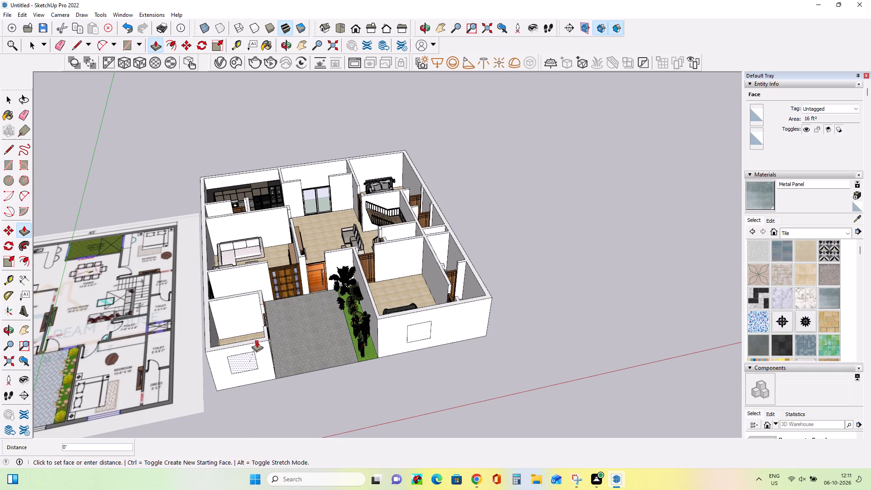
scroll(252, 341, "up", 4)
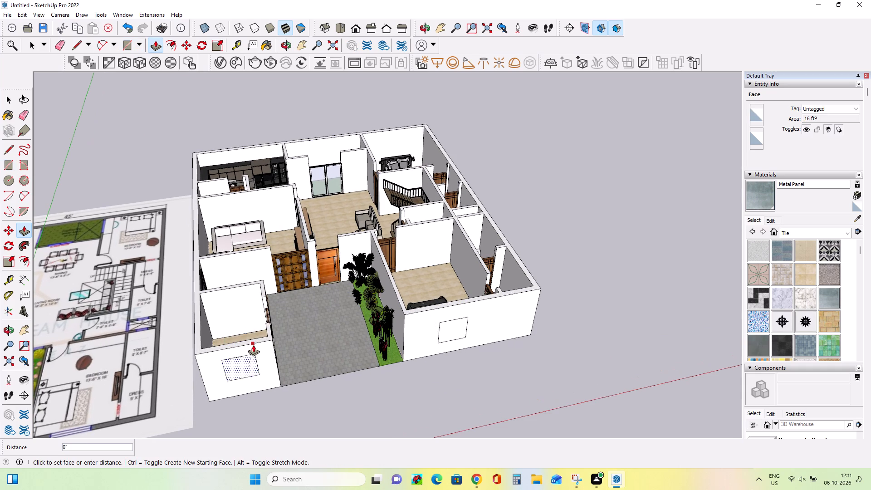
left_click(254, 339)
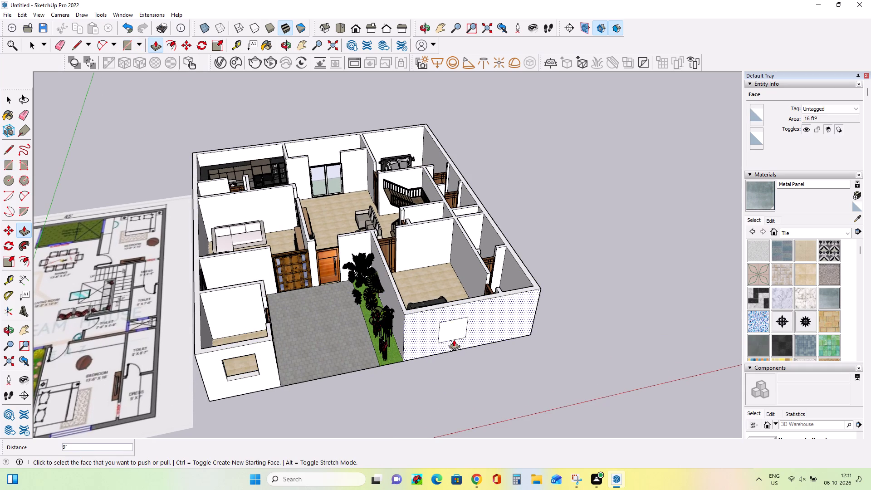
left_click(454, 329)
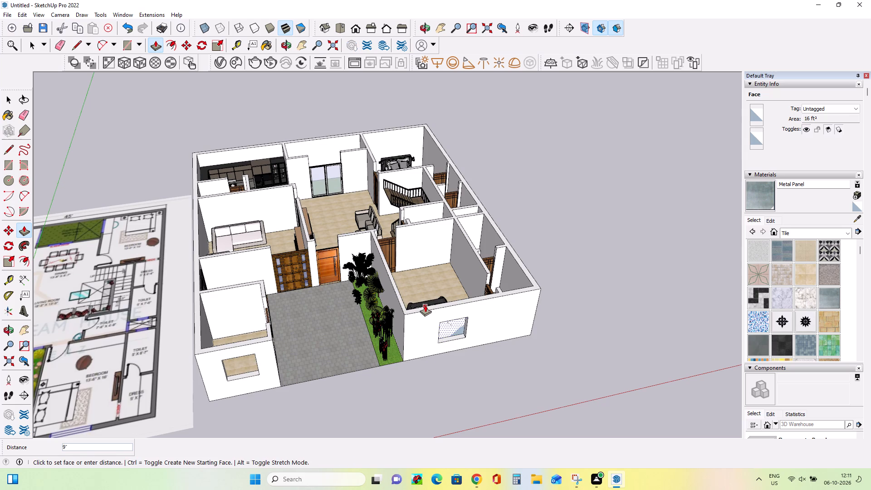
left_click(425, 305)
Draw a 4' by 4' window square on the long exterior side wall facing the floor plan, near the kitchen end.
middle_click_drag(361, 360, 345, 327)
scroll(345, 327, "down", 7)
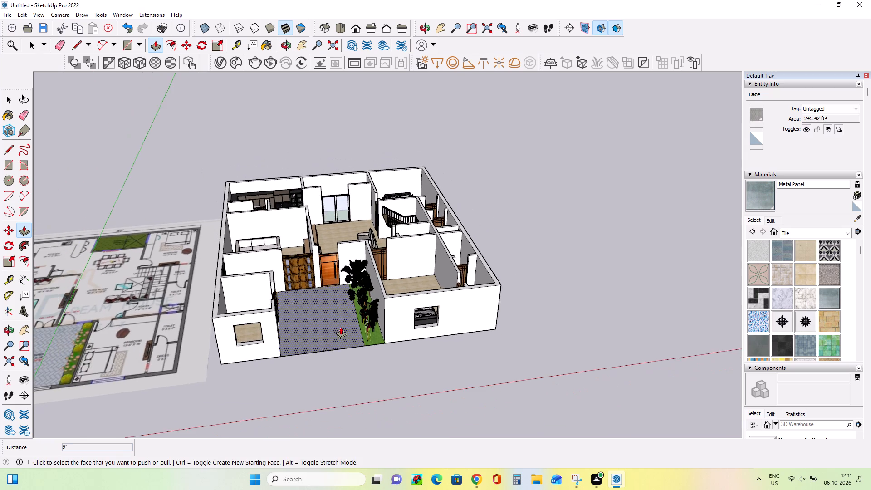
scroll(341, 327, "down", 1)
middle_click_drag(178, 348, 353, 294)
scroll(353, 294, "down", 4)
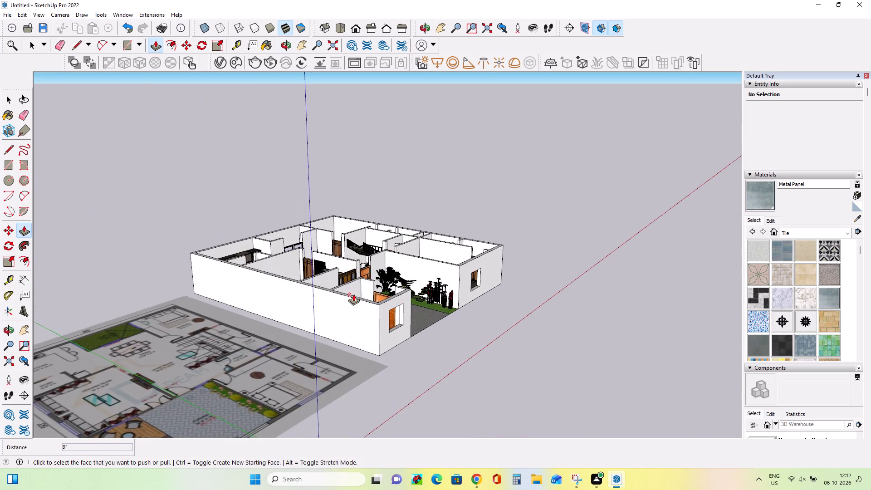
scroll(353, 294, "down", 4)
middle_click_drag(325, 339, 342, 371)
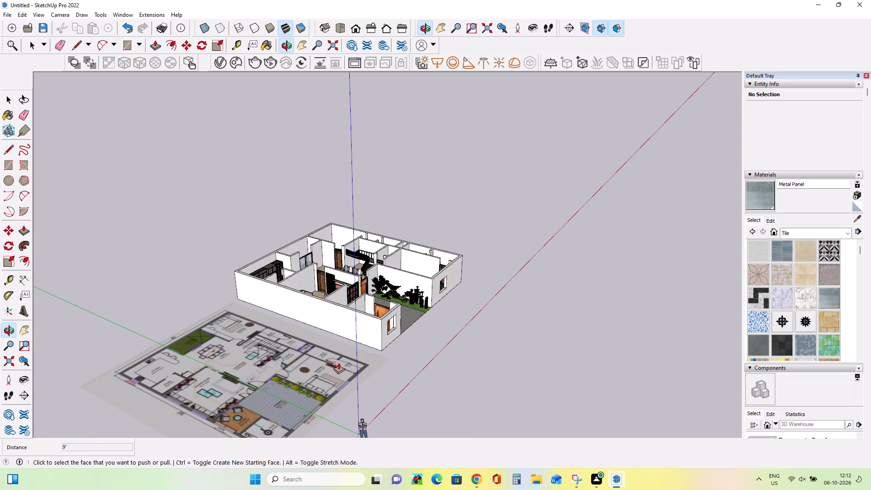
middle_click_drag(327, 350, 370, 353)
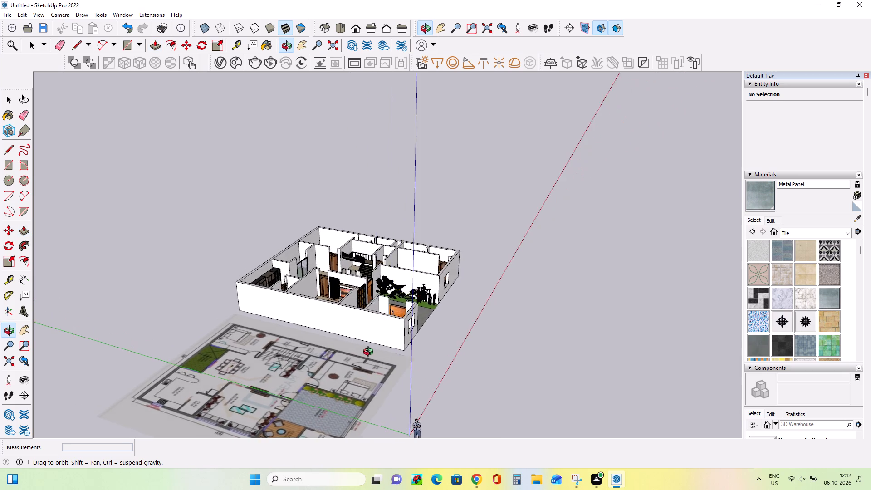
middle_click_drag(370, 353, 439, 354)
middle_click_drag(313, 294, 351, 323)
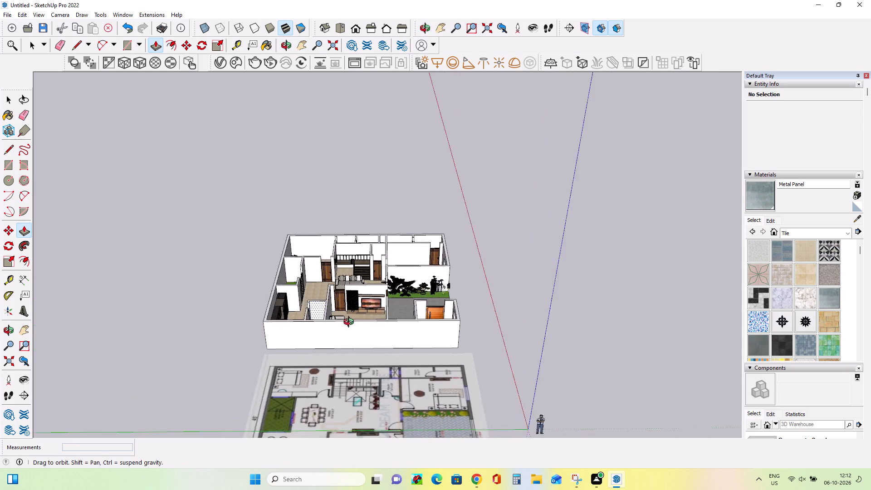
middle_click_drag(351, 323, 365, 327)
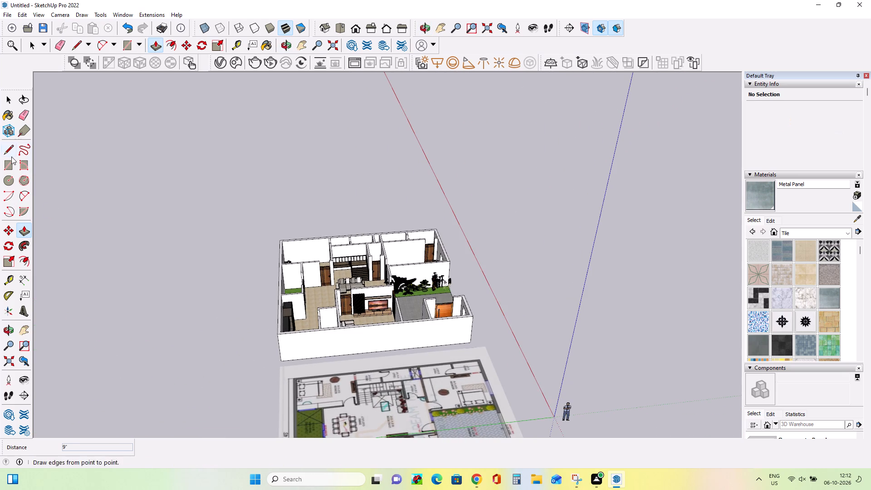
left_click(6, 162)
scroll(303, 373, "up", 12)
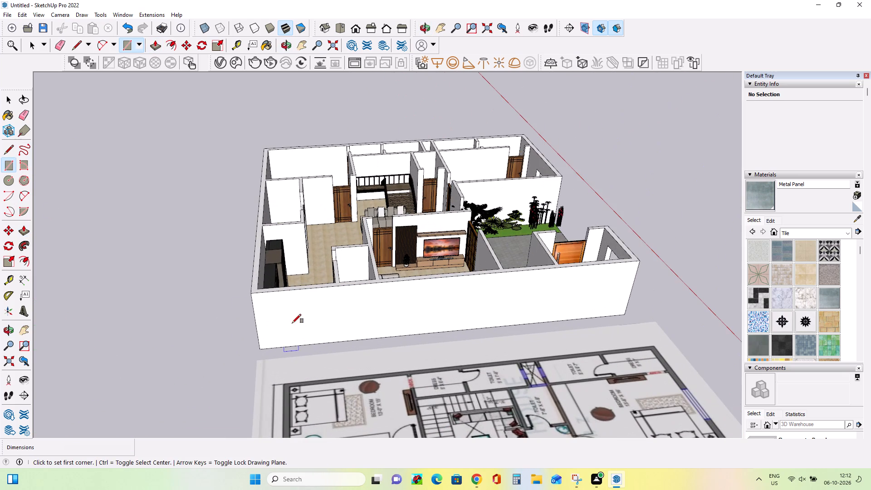
left_click(288, 306)
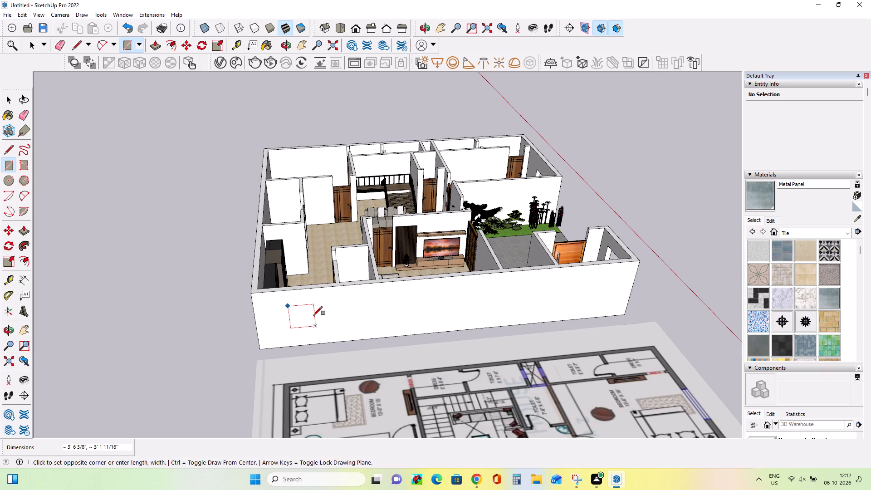
key("4")
type("',4'")
key("Return")
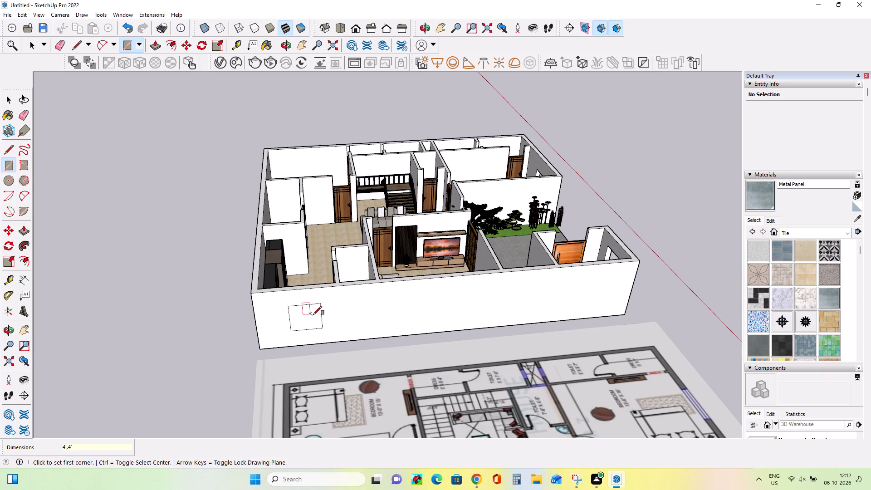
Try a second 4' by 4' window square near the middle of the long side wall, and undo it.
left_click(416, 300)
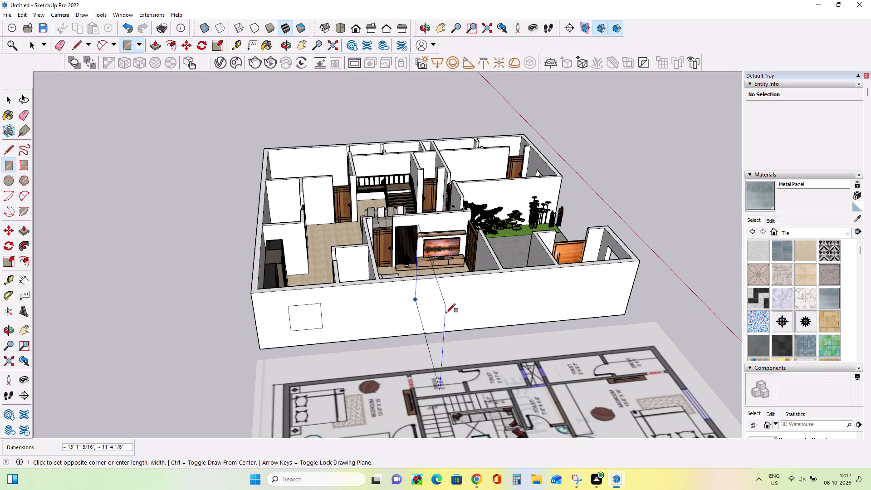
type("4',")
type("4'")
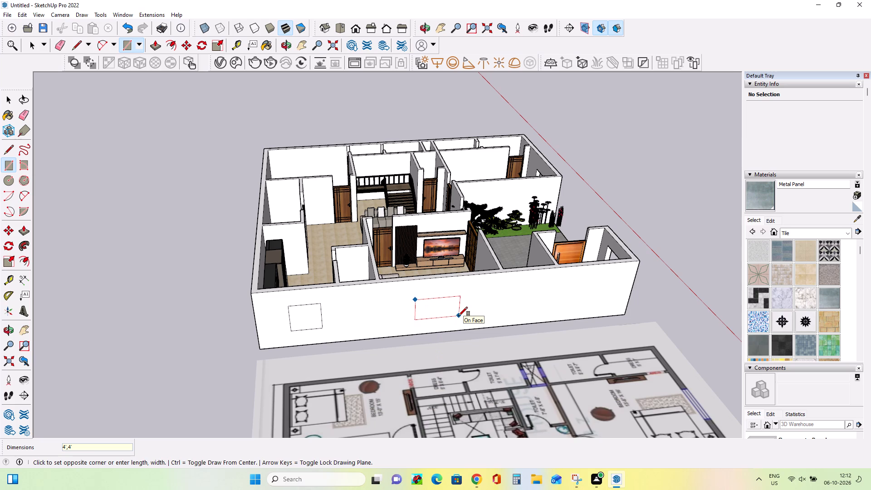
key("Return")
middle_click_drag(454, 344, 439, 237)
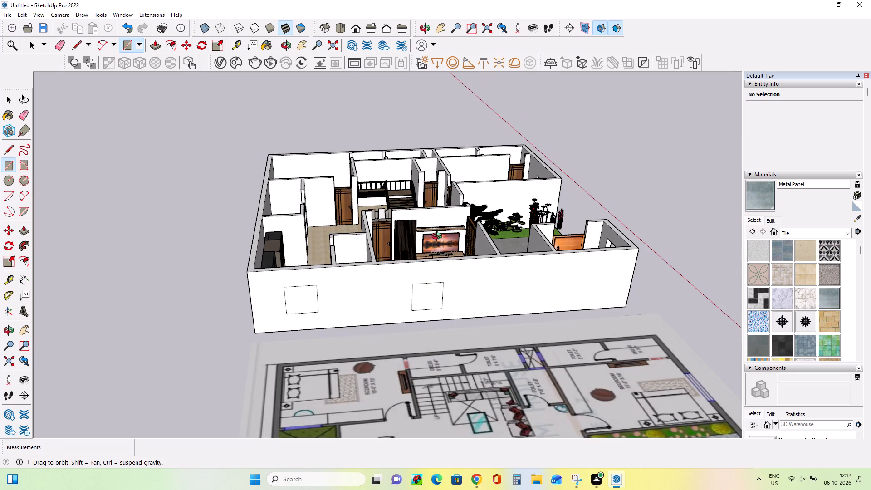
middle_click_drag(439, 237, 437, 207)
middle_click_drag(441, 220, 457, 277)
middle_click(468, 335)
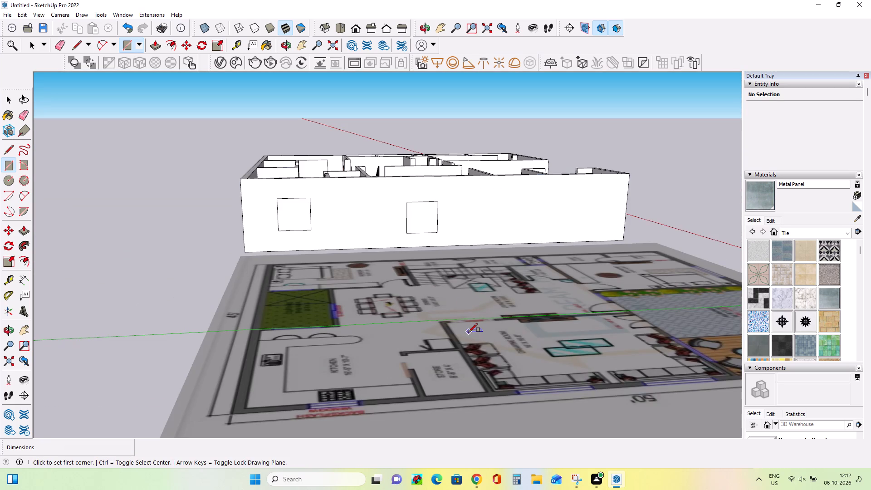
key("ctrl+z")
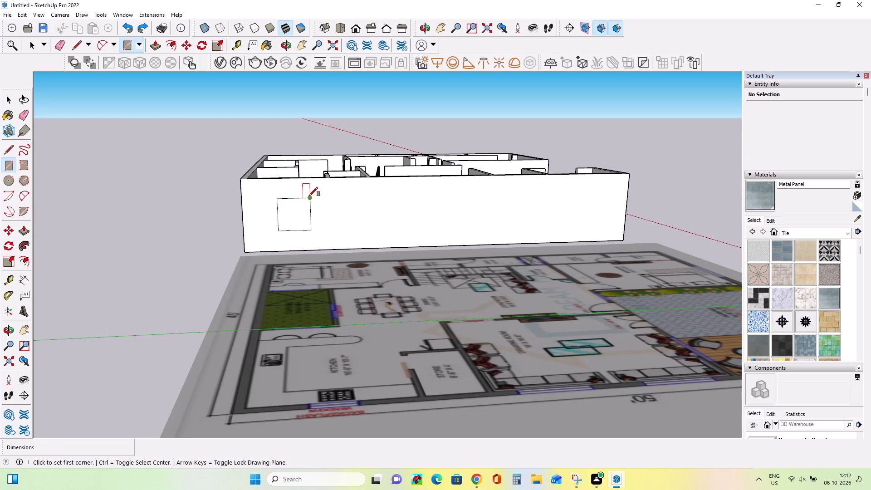
Draw two more 4' by 4' squares along the side wall toward the front, aligned with the kitchen square's top edge.
left_click(421, 196)
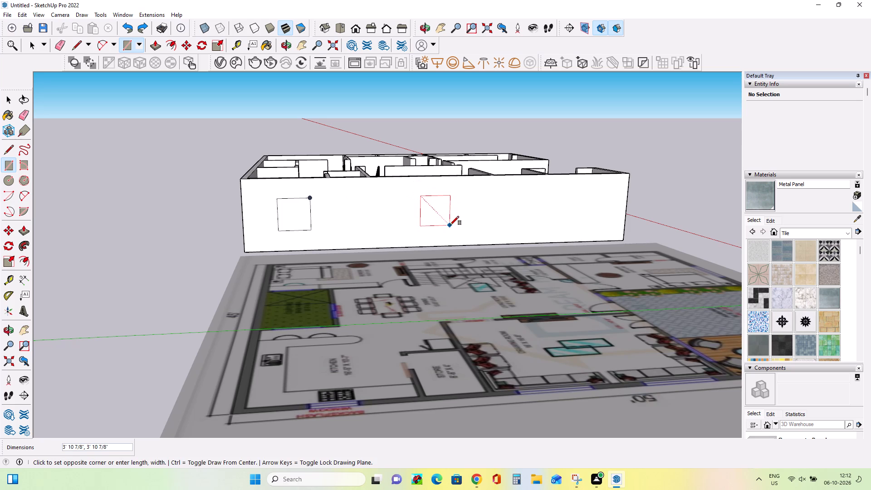
type("4',4'")
key("Return")
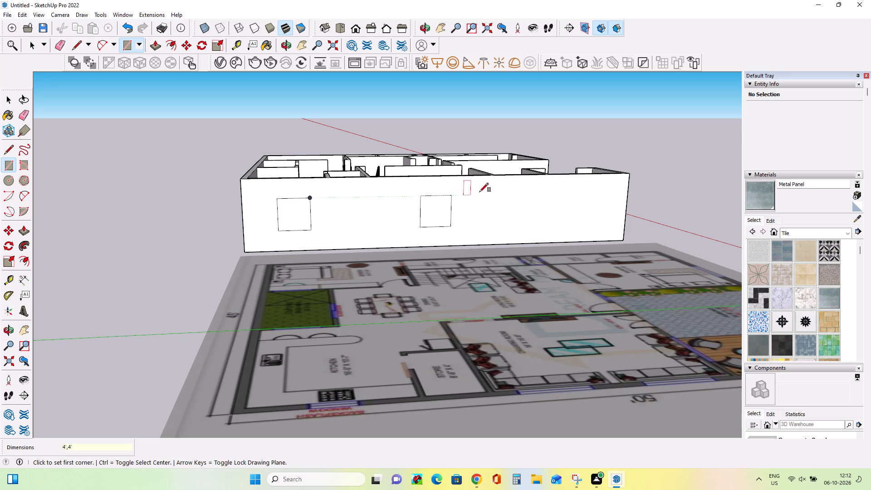
left_click(520, 195)
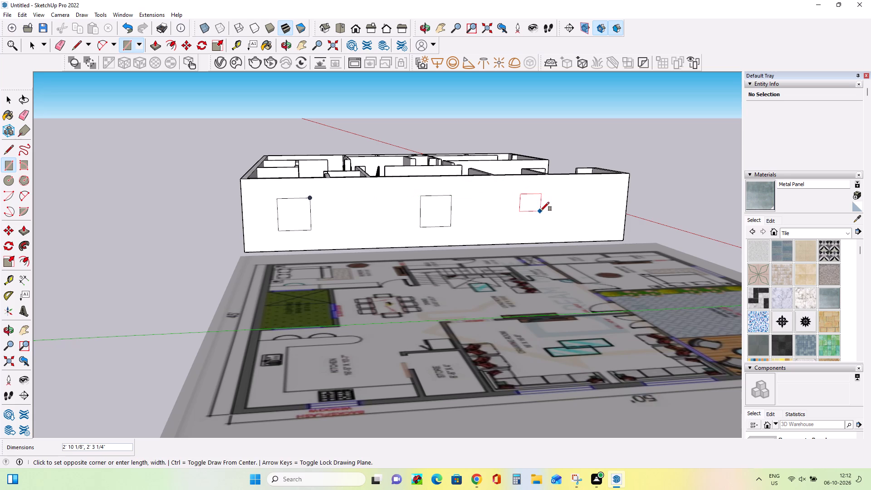
type("4',4'")
key("Return")
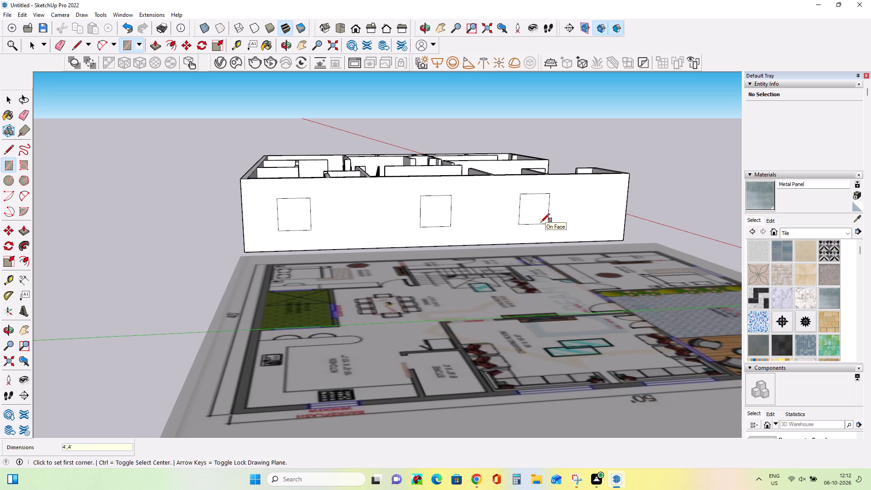
Push the three side-wall squares through the full wall thickness with Push/Pull to cut the window openings.
middle_click_drag(498, 229, 512, 324)
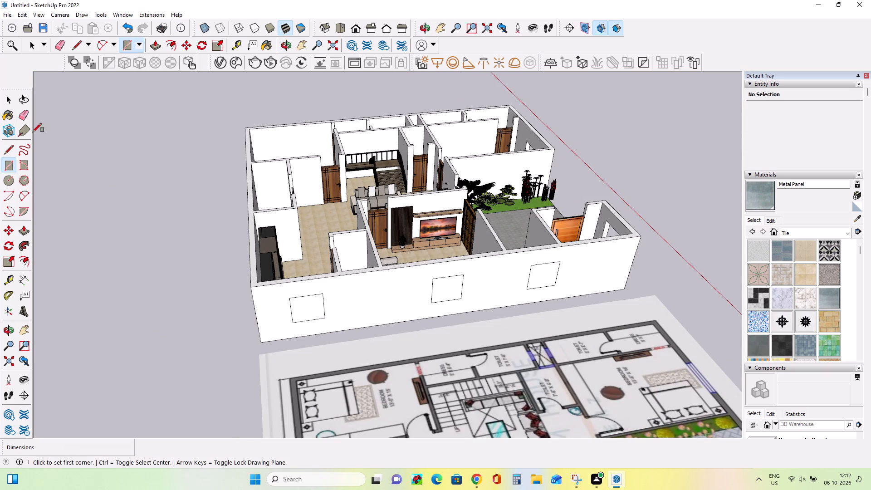
left_click(25, 235)
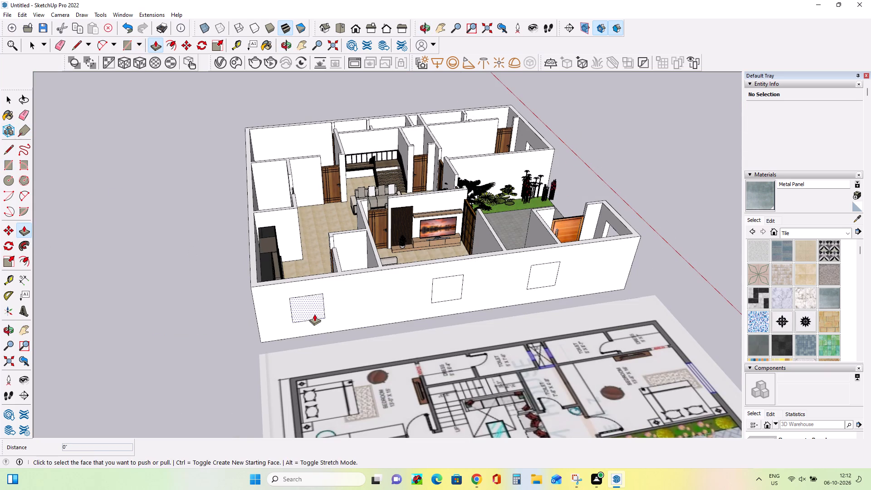
left_click(314, 314)
left_click(326, 274)
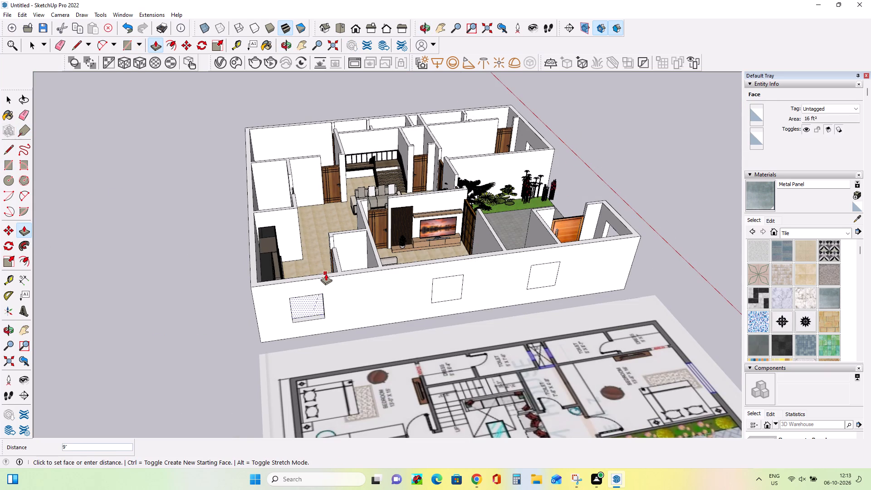
left_click(449, 289)
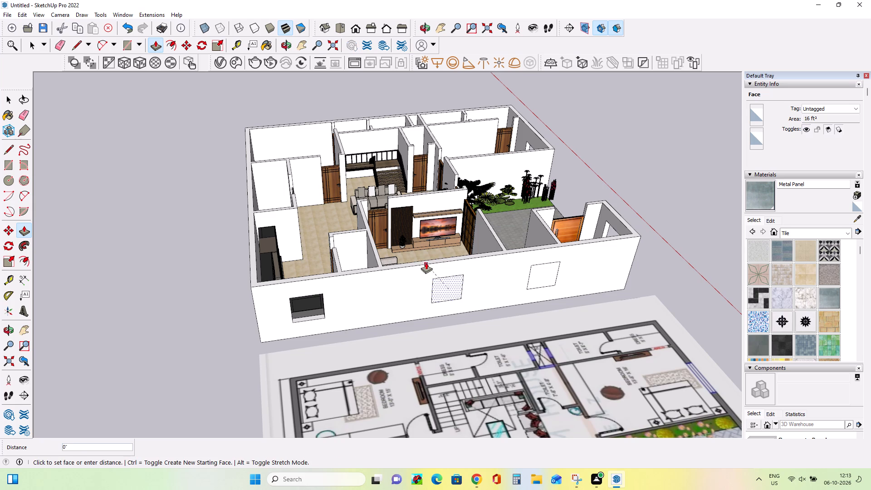
left_click(424, 262)
middle_click_drag(460, 319, 415, 301)
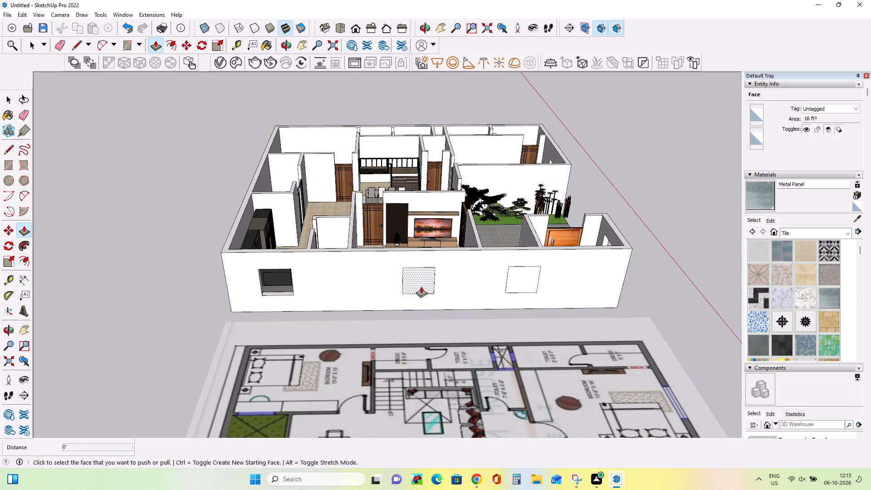
left_click(421, 285)
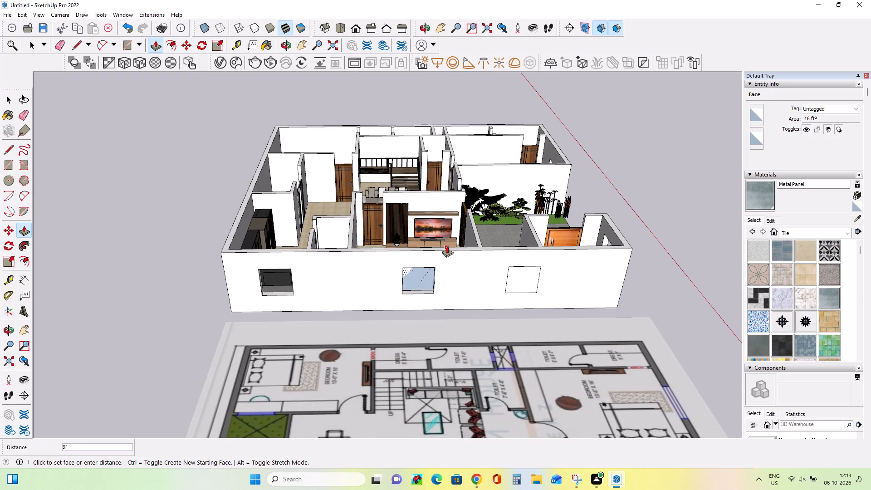
left_click(447, 246)
left_click(522, 281)
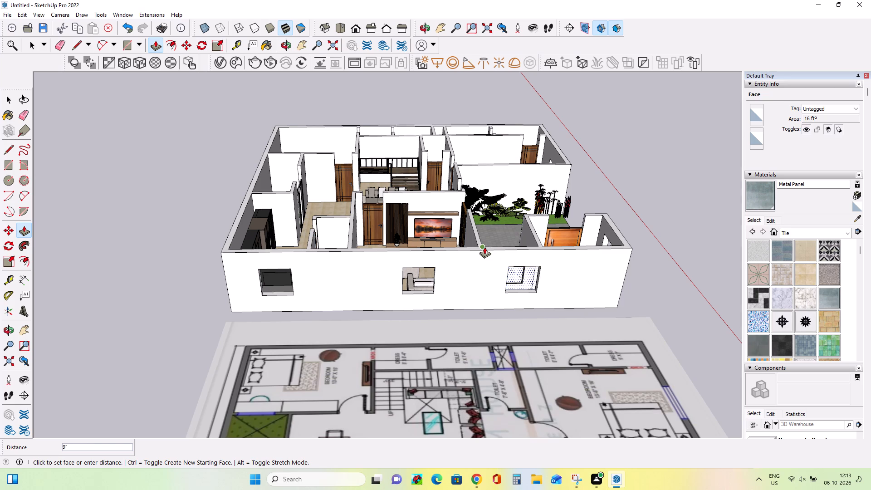
left_click(484, 247)
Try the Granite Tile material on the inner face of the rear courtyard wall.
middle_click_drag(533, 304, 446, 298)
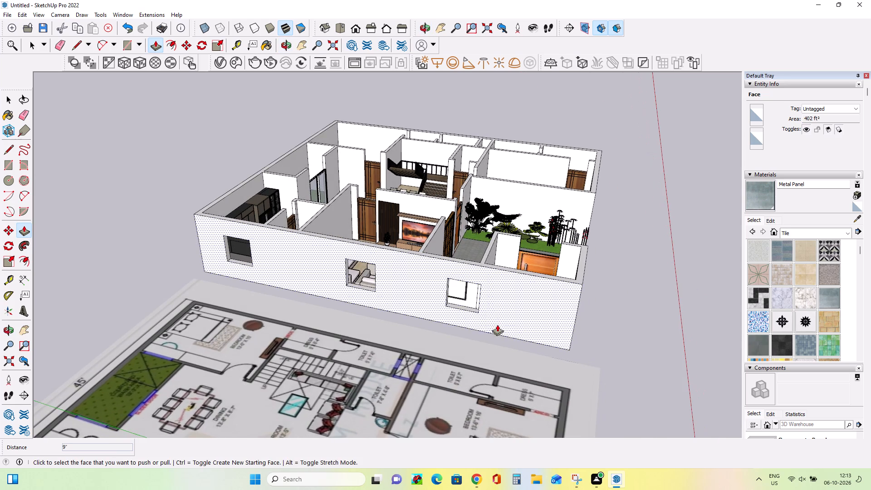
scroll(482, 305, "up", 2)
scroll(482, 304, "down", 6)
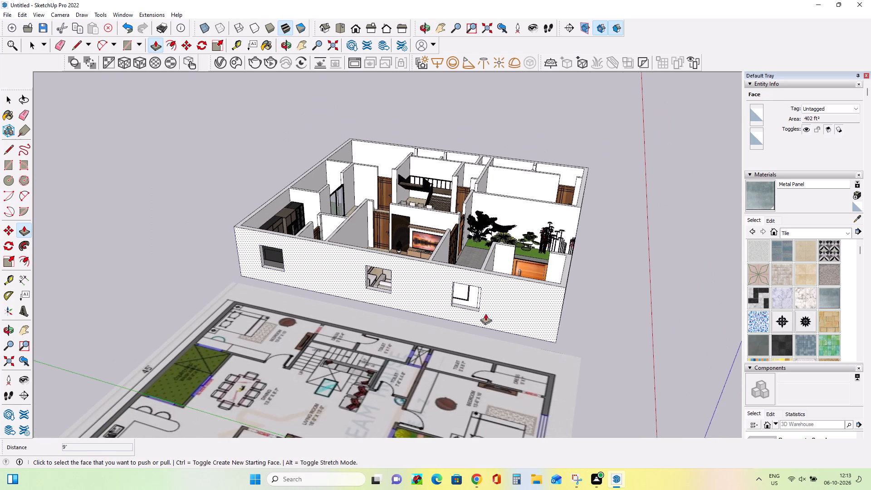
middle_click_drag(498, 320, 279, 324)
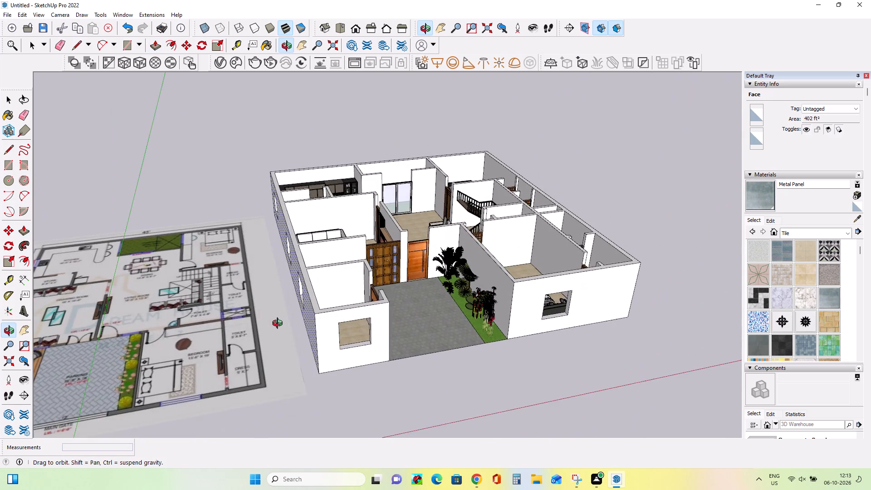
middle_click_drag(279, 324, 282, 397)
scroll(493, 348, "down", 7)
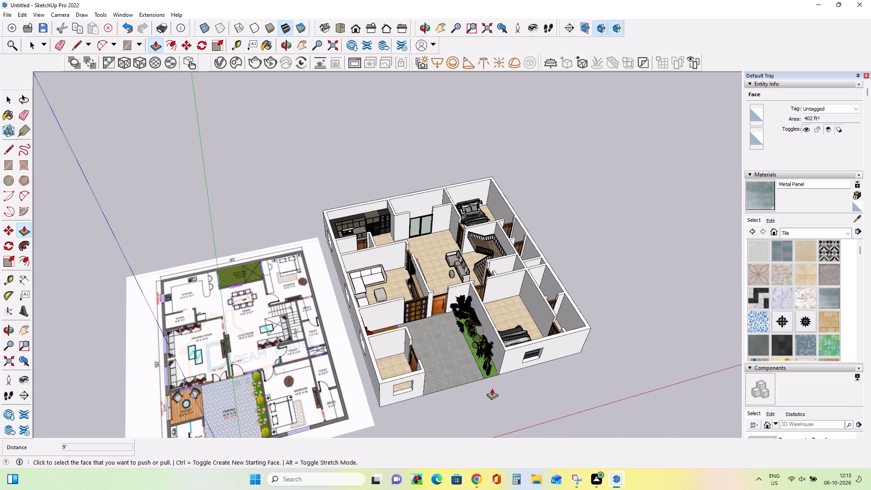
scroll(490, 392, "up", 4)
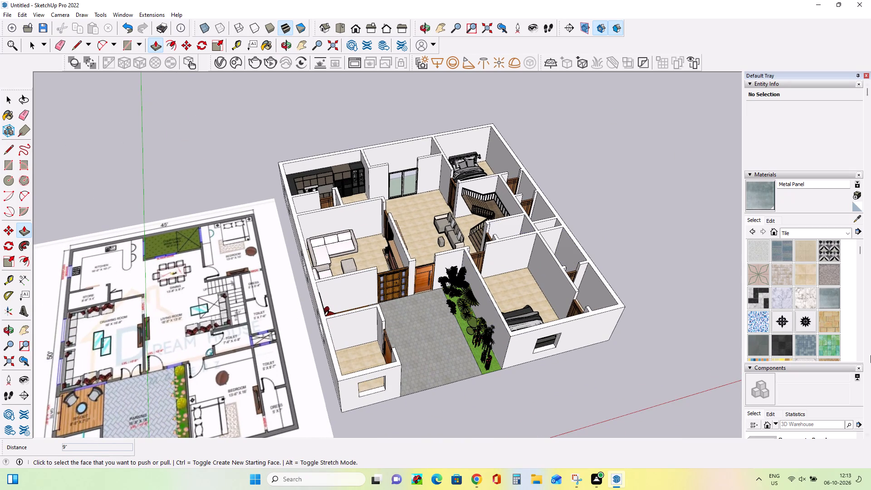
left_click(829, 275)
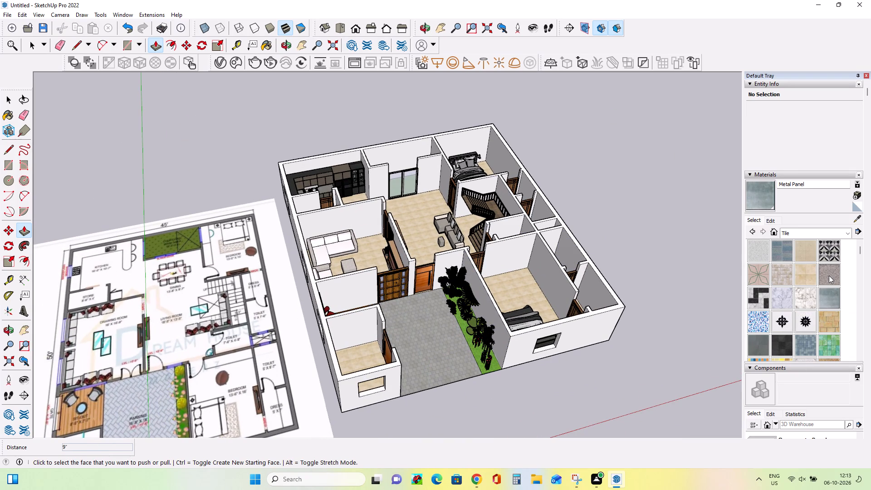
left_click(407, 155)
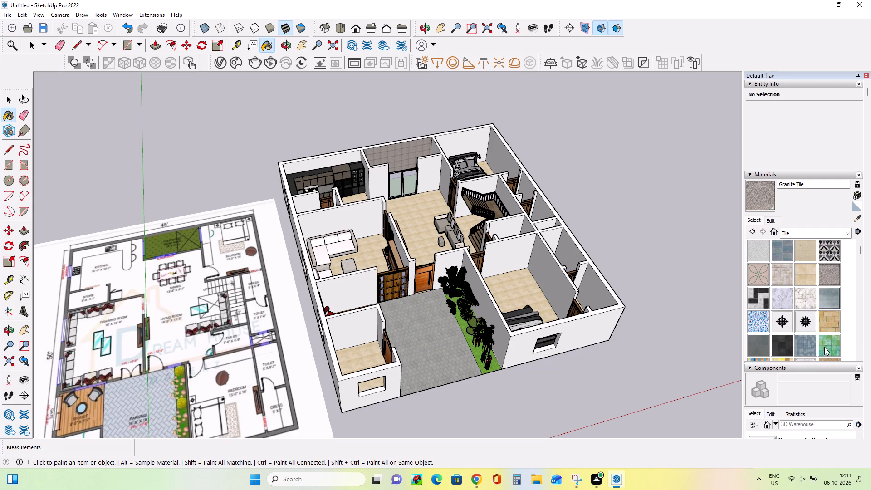
Paint the inner face of the rear courtyard wall with Roofing Slate Tan.
left_click(830, 327)
left_click(390, 160)
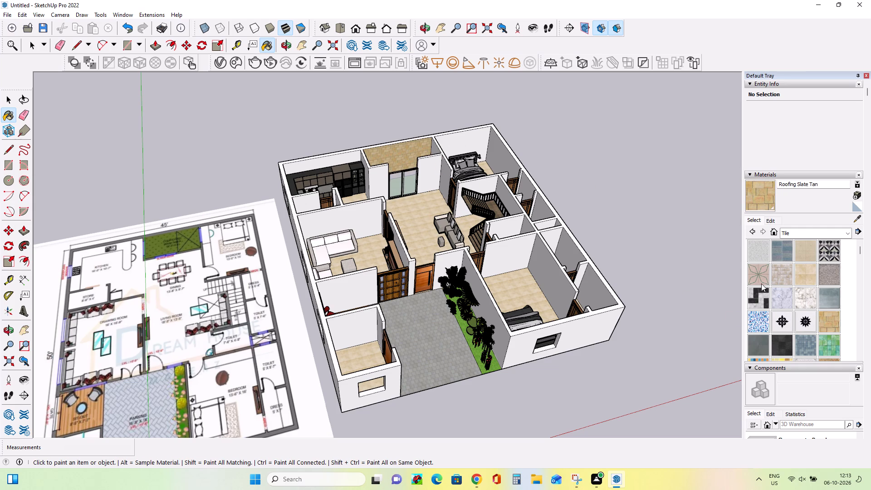
Paint the walls behind the beds in the rear and front bedrooms with Encaustic Tile Circular 01.
left_click(833, 248)
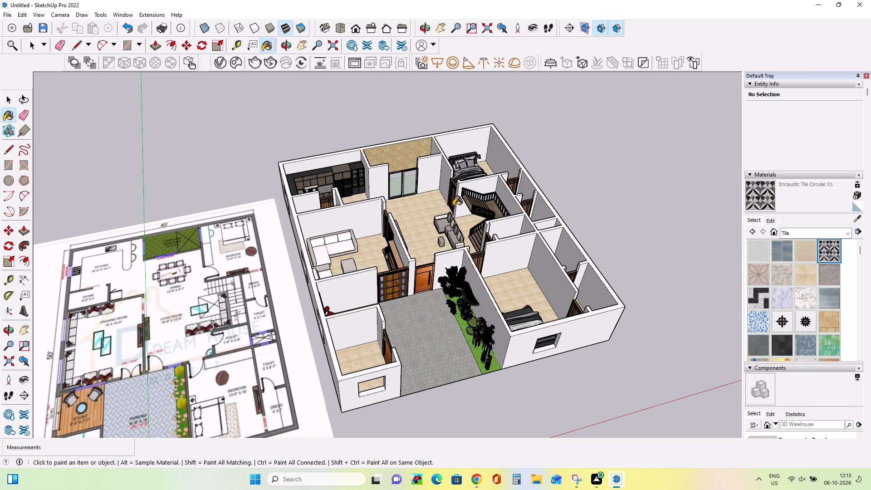
left_click(472, 142)
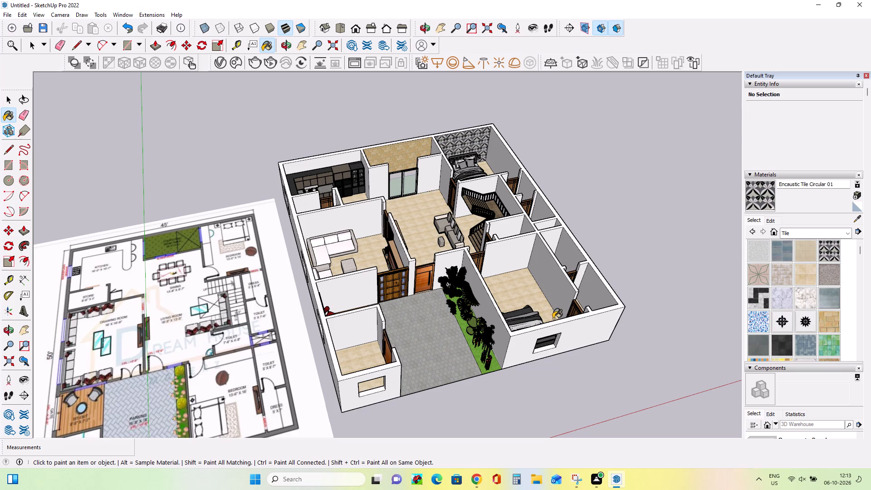
middle_click_drag(514, 323, 768, 249)
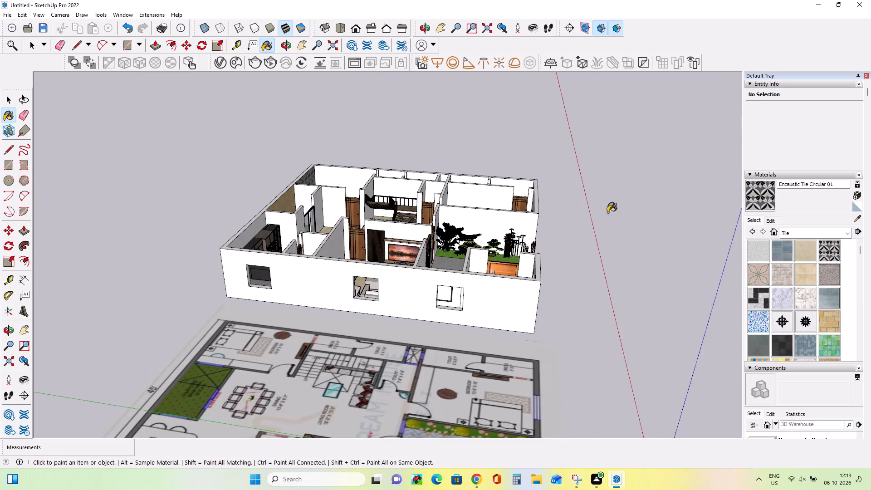
middle_click_drag(480, 221, 644, 343)
left_click(455, 135)
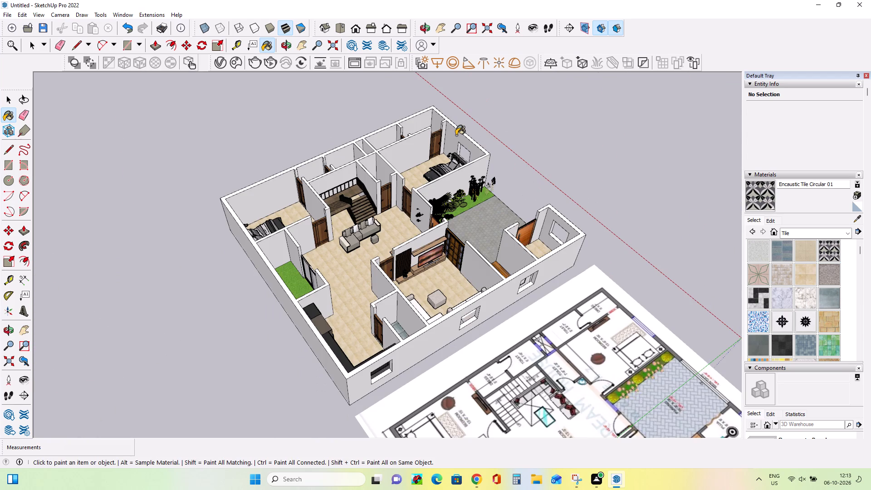
middle_click_drag(515, 209, 188, 304)
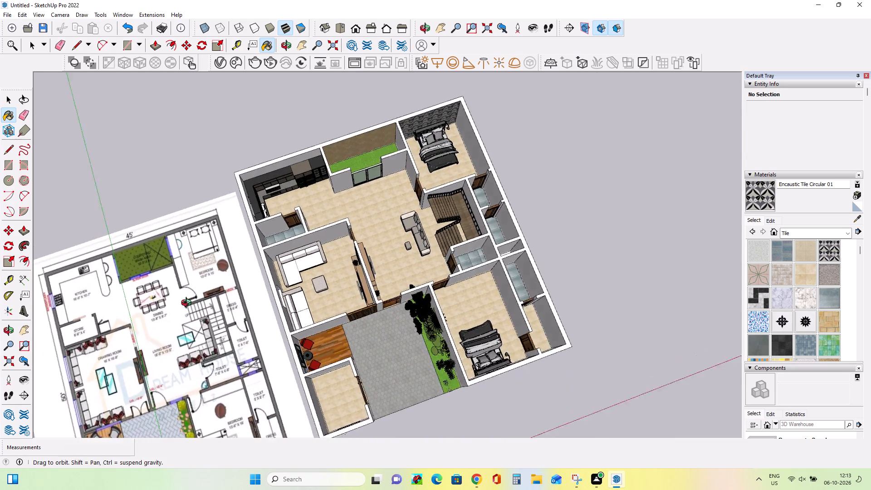
middle_click_drag(188, 304, 182, 233)
middle_click_drag(401, 327, 412, 301)
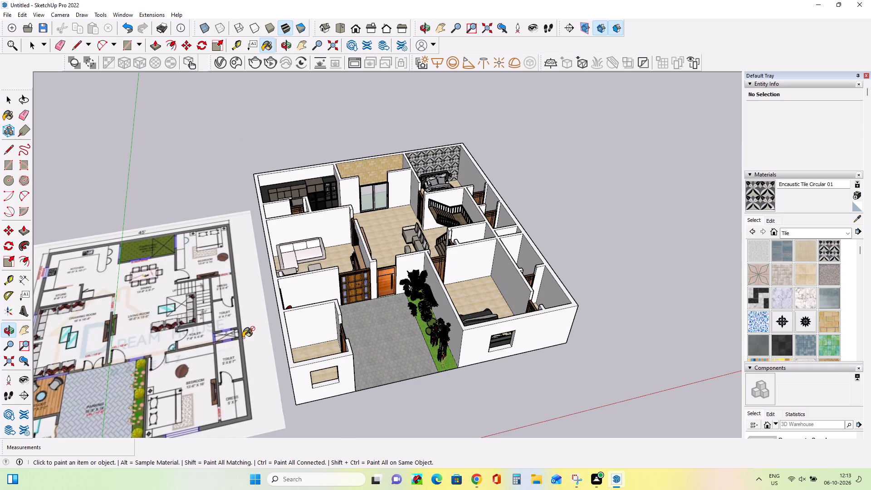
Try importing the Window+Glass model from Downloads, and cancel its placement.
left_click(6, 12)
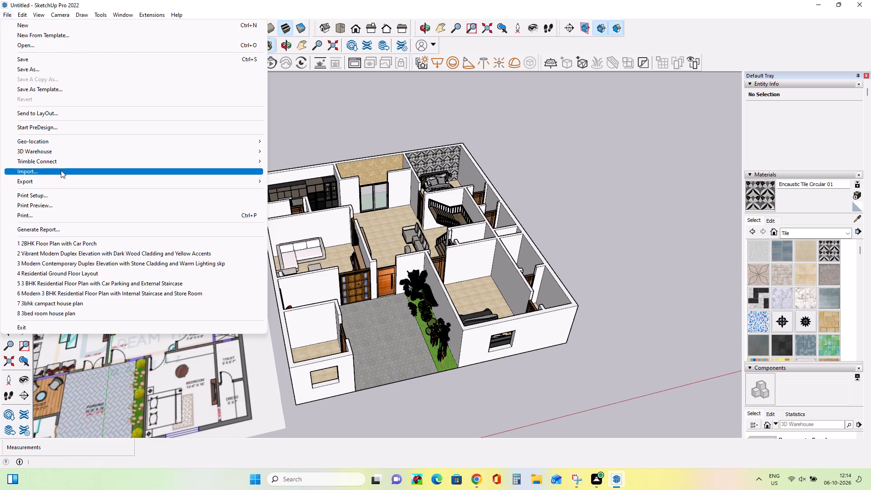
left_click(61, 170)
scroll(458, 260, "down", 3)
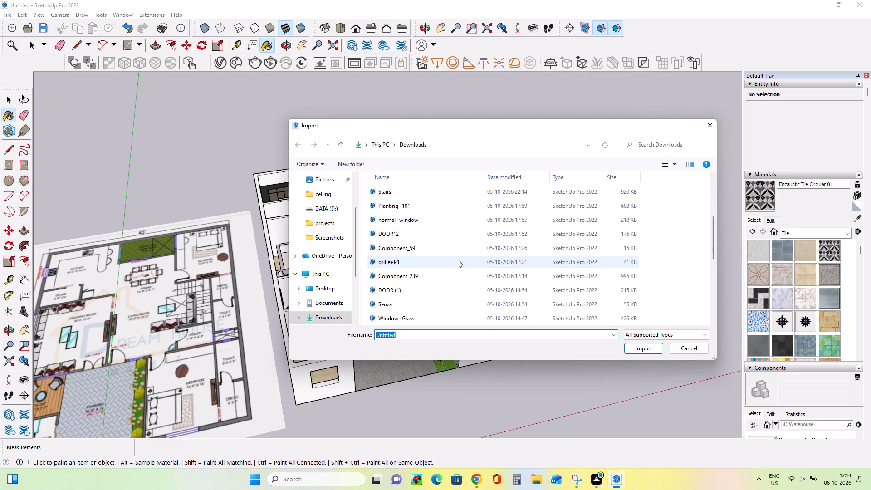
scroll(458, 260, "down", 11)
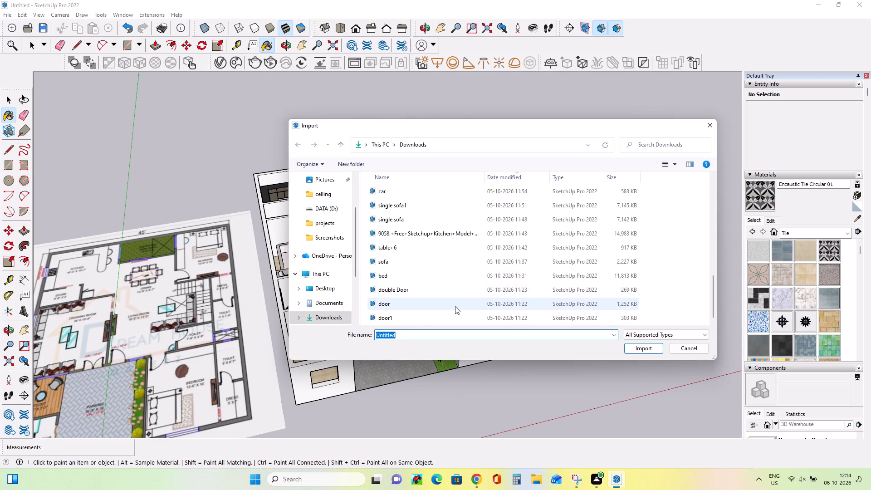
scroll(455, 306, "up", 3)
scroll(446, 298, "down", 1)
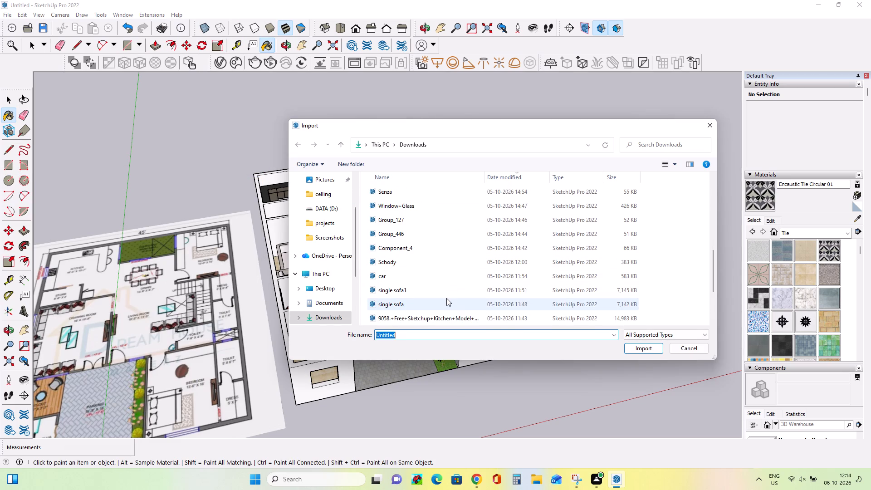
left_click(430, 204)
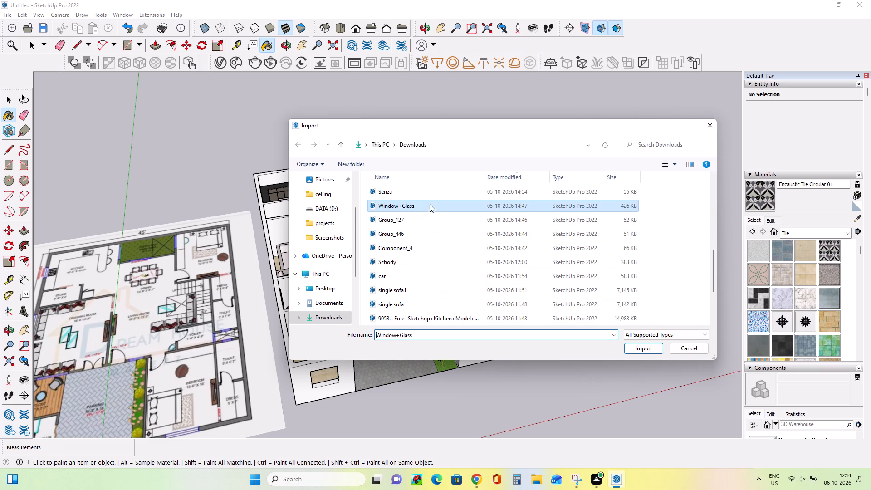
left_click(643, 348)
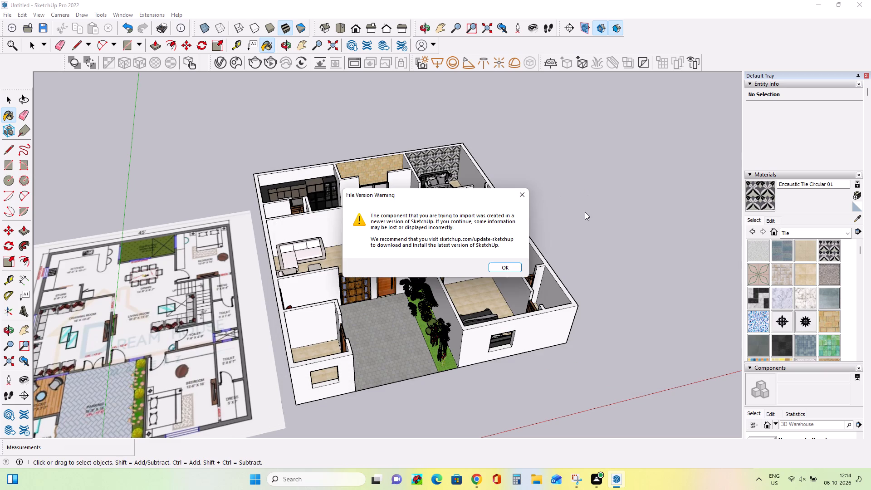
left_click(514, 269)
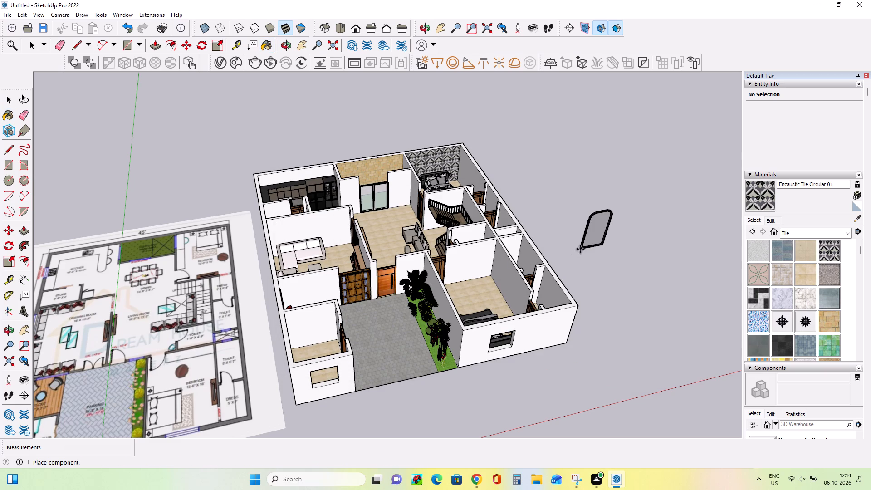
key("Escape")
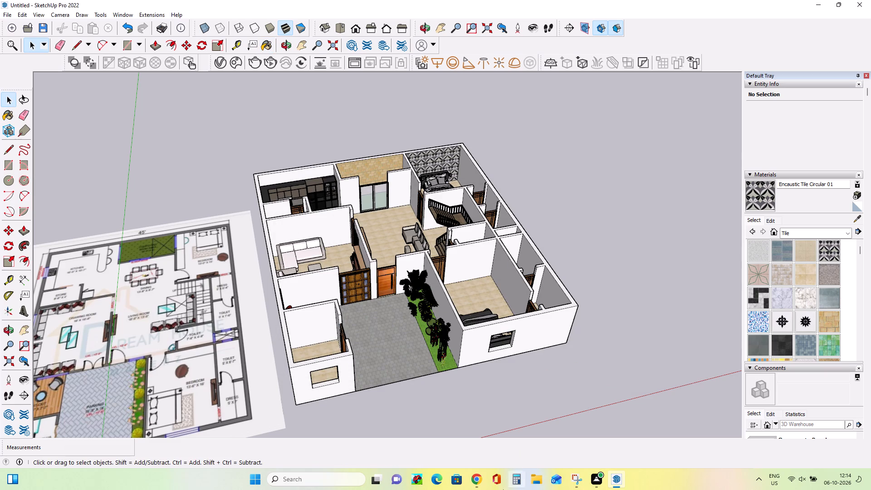
Switch to 3D Warehouse in Chrome and search the models for window.
left_click(484, 477)
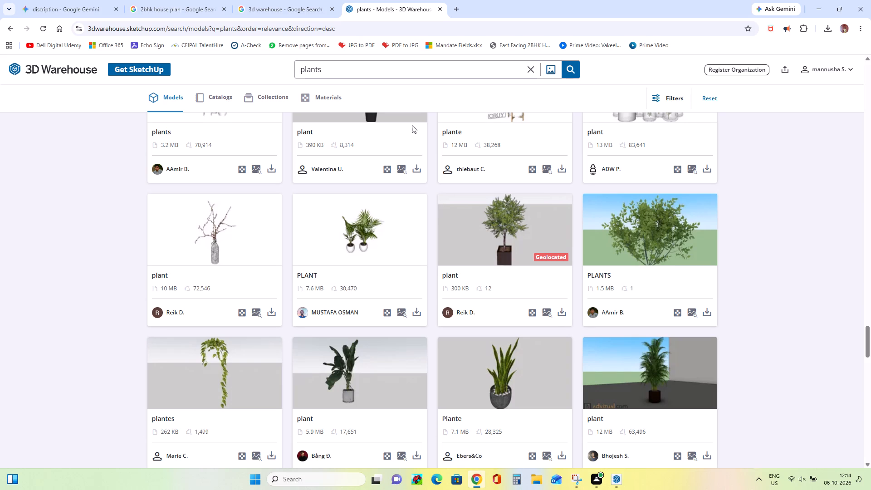
left_click(397, 66)
key("BackSpace")
key("BackSpace")
key("BackSpace")
key("BackSpace")
key("BackSpace")
key("BackSpace")
key("BackSpace")
key("BackSpace")
key("BackSpace")
key("BackSpace")
key("BackSpace")
key("BackSpace")
key("BackSpace")
key("BackSpace")
key("w")
type("indow")
key("Return")
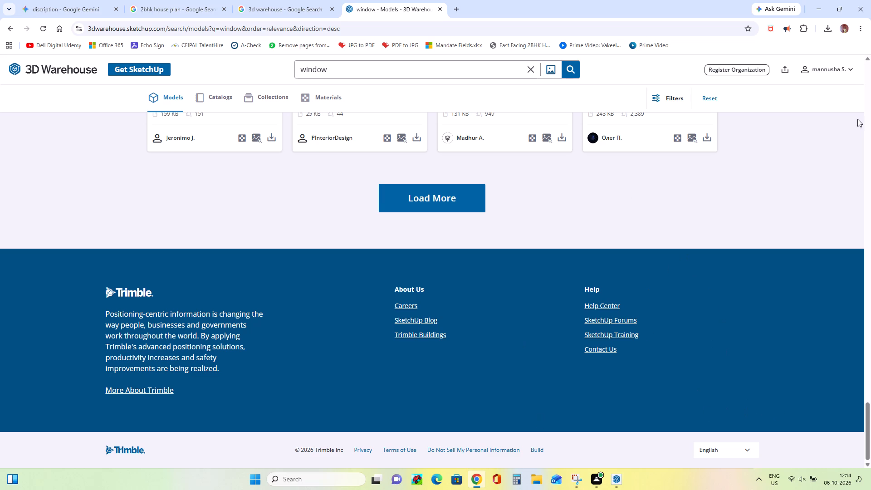
Browse the window search results and download the white two-pane window model listed at 30 KB.
scroll(503, 340, "up", 7)
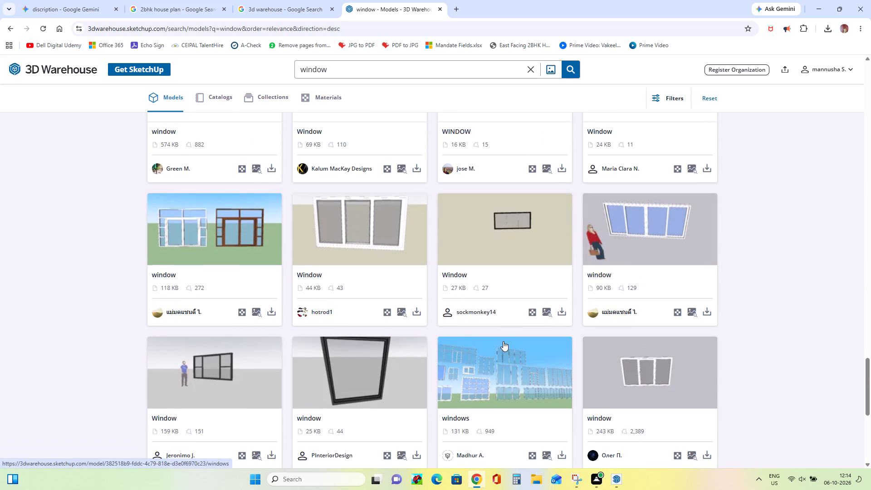
scroll(604, 295, "up", 4)
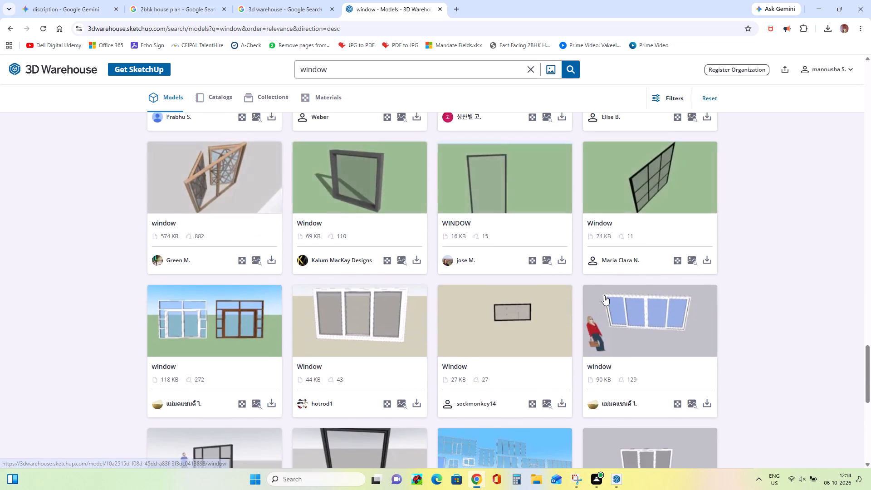
scroll(604, 295, "up", 2)
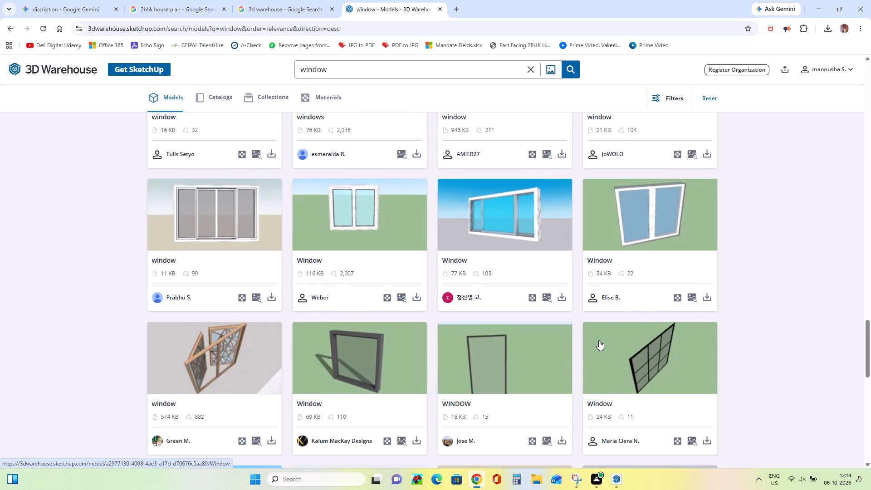
scroll(599, 341, "up", 11)
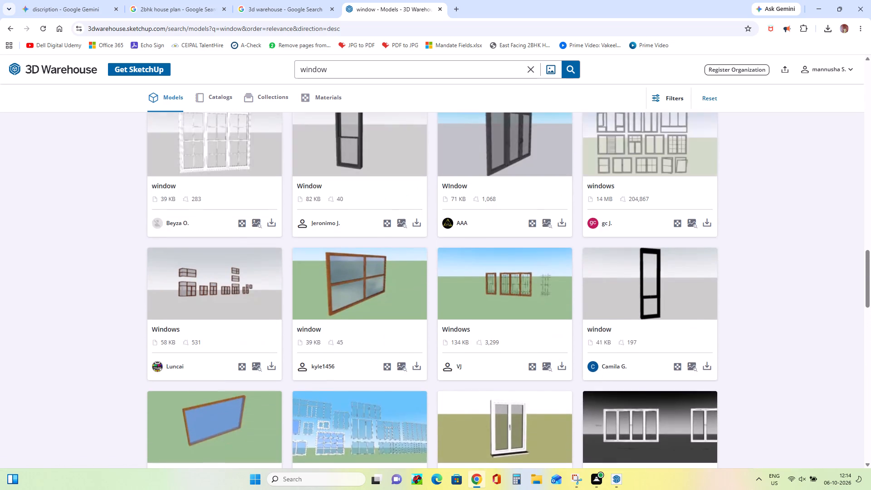
scroll(599, 341, "down", 7)
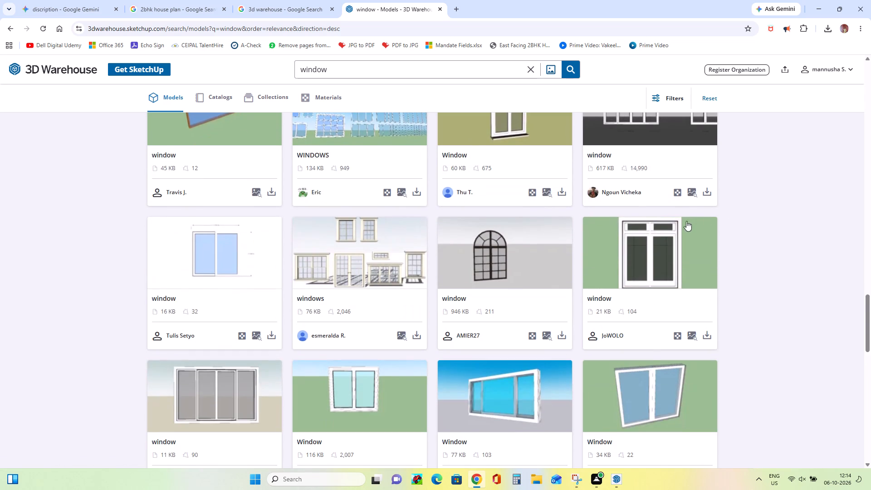
scroll(656, 393, "down", 2)
scroll(656, 393, "up", 13)
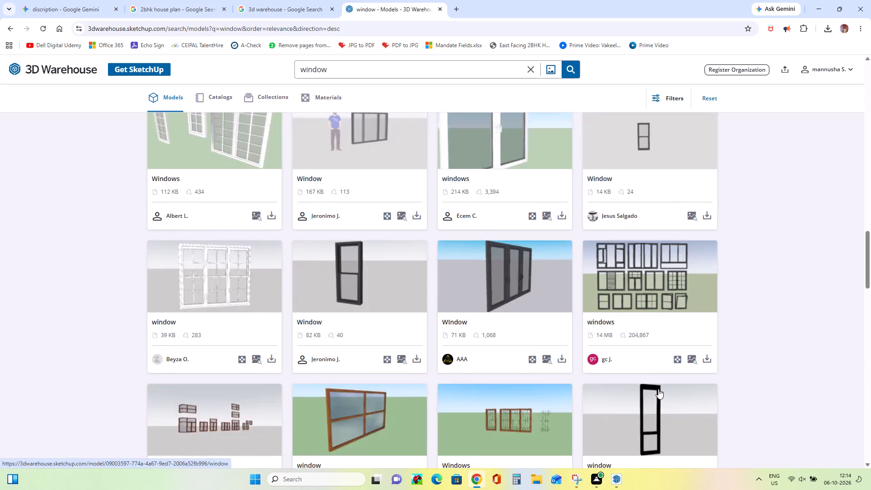
scroll(658, 389, "up", 1)
scroll(658, 389, "down", 1)
scroll(658, 389, "up", 12)
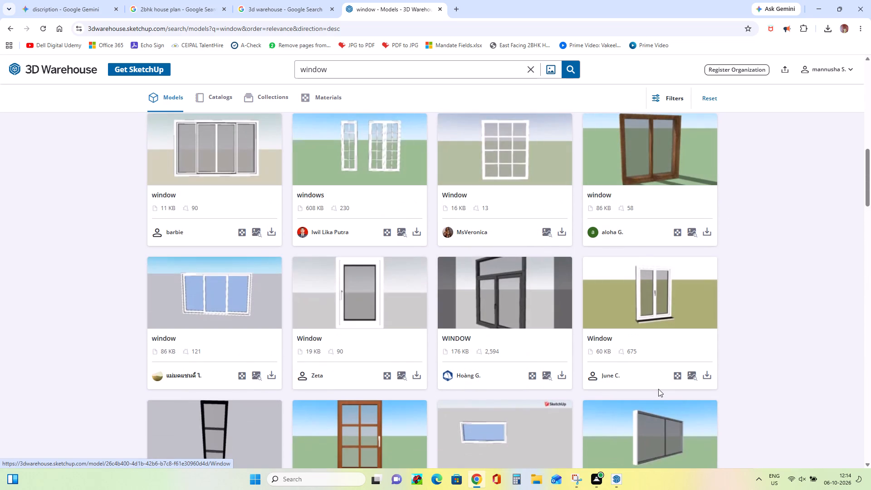
scroll(658, 389, "up", 3)
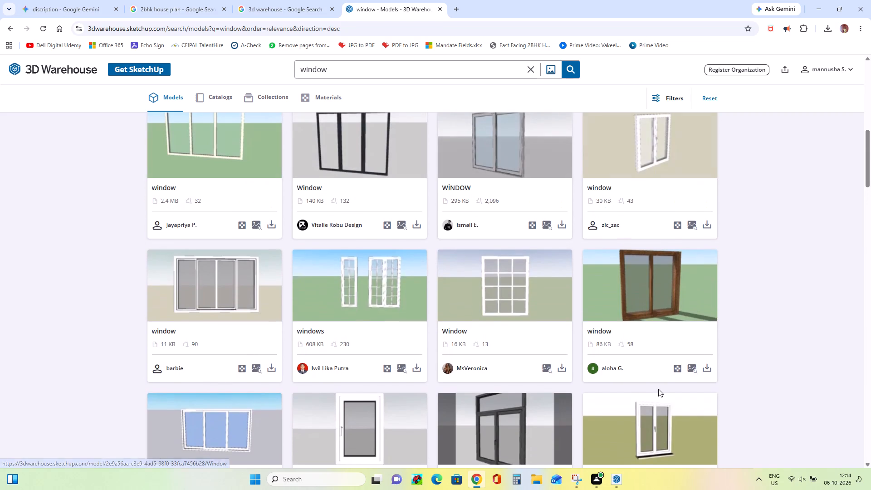
scroll(658, 389, "up", 3)
left_click(706, 360)
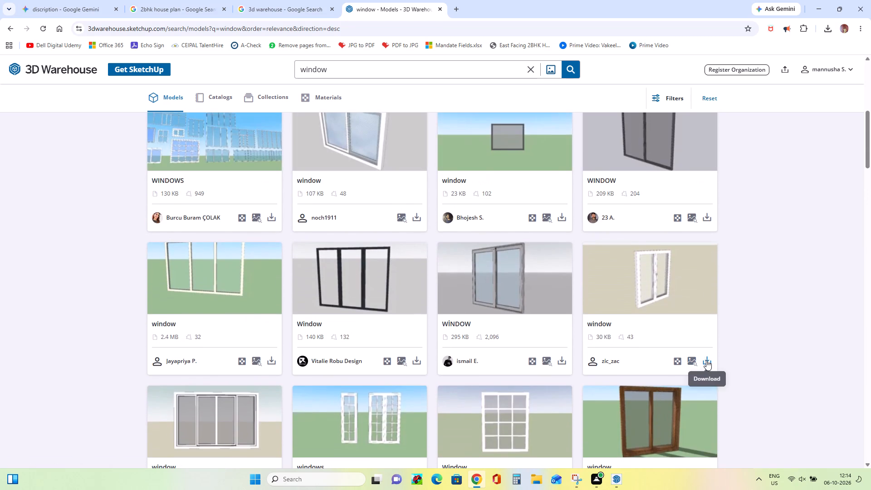
left_click(725, 381)
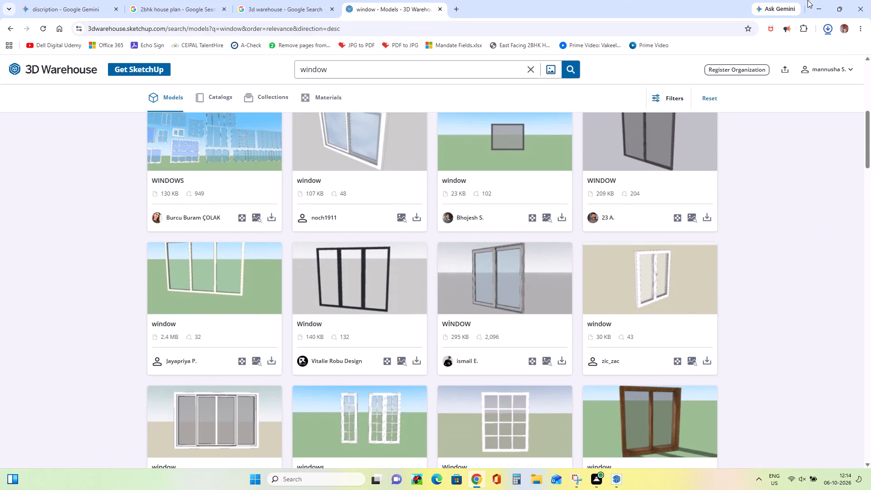
Switch to SketchUp, import the Window model from Downloads, and place it by the middle opening of the long side wall.
left_click(822, 3)
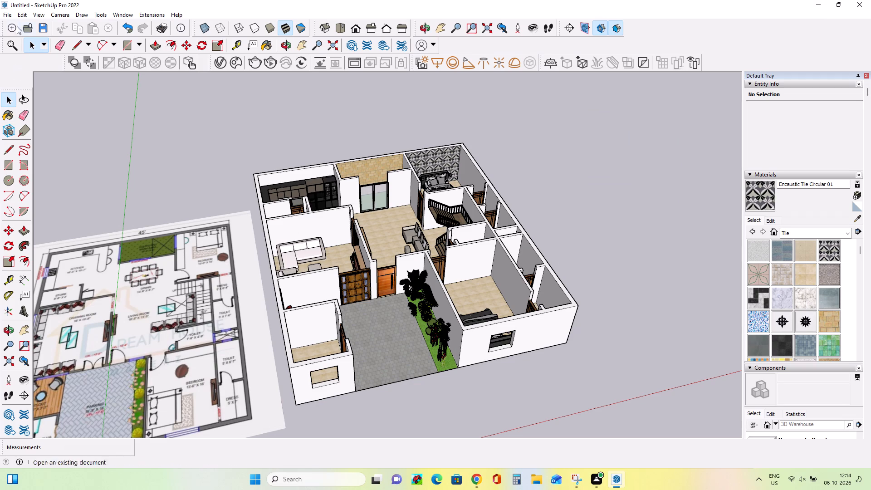
left_click(5, 14)
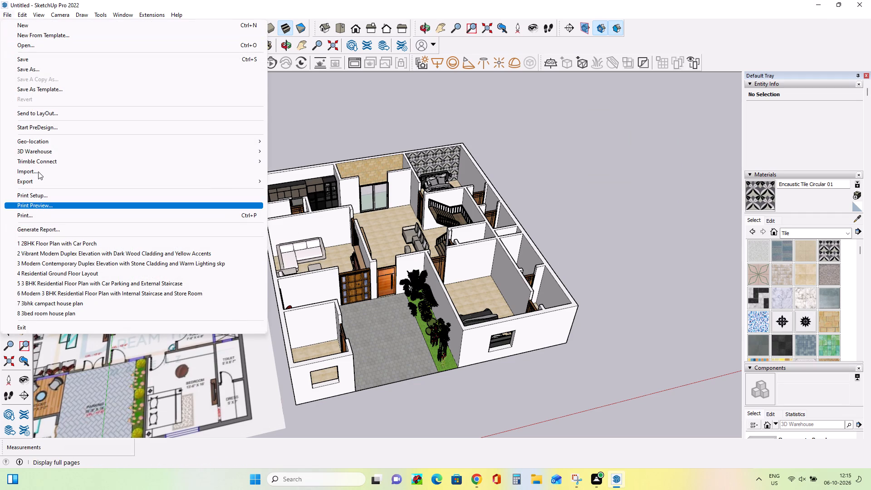
left_click(38, 171)
left_click(398, 210)
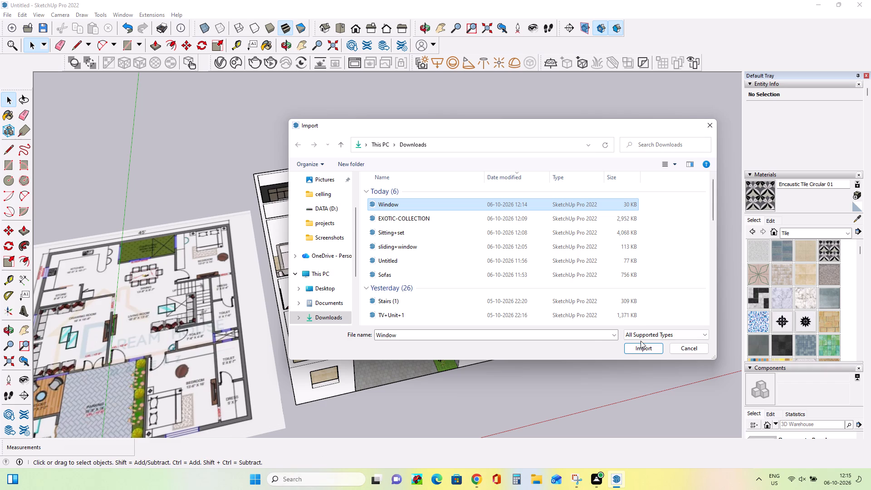
left_click(643, 352)
middle_click_drag(331, 391, 335, 293)
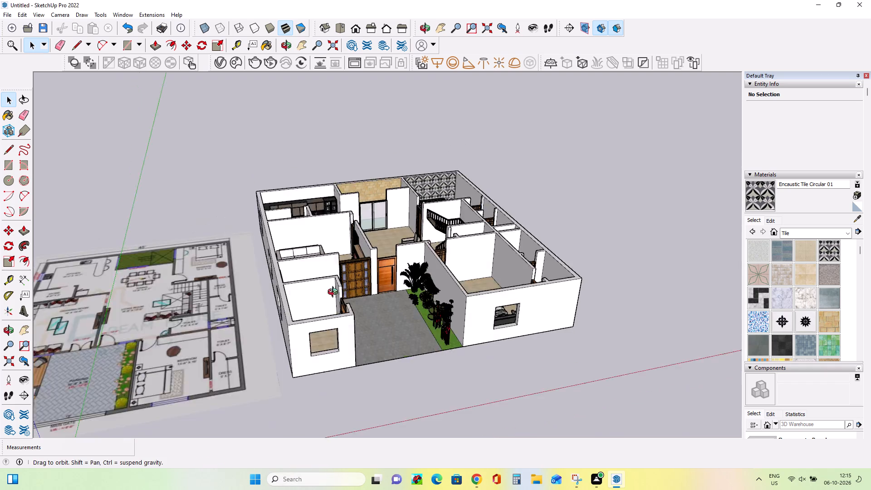
middle_click_drag(335, 293, 338, 262)
middle_click_drag(270, 304, 406, 310)
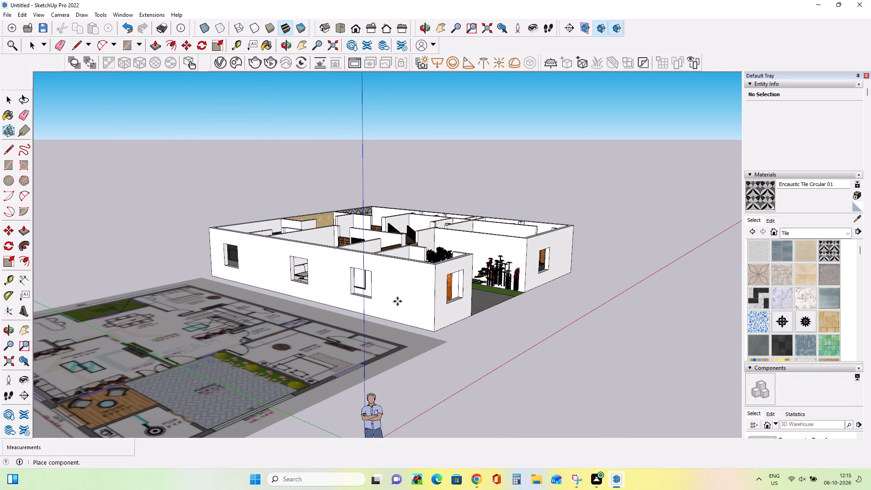
left_click(309, 284)
Move the window into the middle opening of the side wall, aligning its lower corner with the opening's lower corner.
left_click(277, 263)
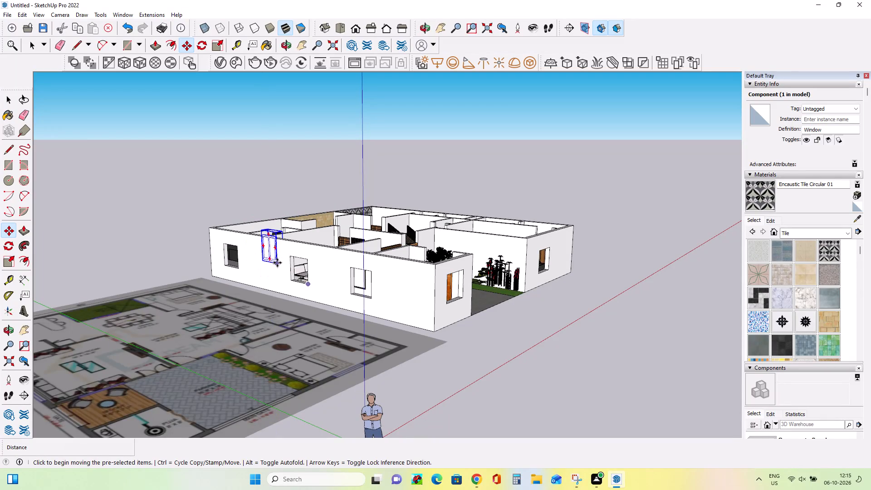
left_click(311, 287)
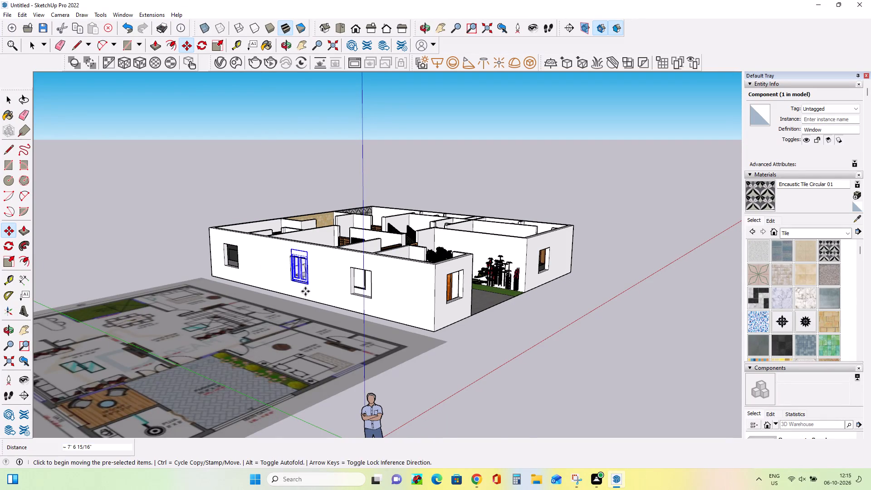
scroll(294, 284, "up", 10)
middle_click_drag(294, 283, 381, 312)
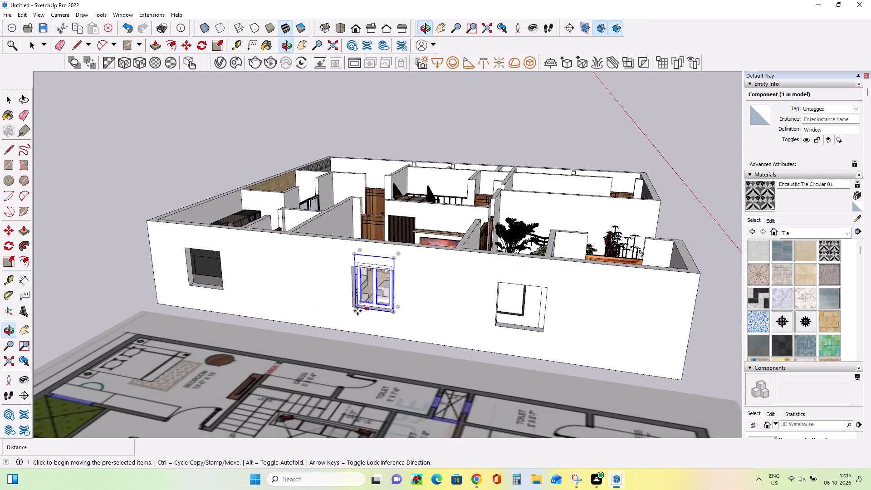
scroll(357, 310, "up", 17)
left_click(354, 304)
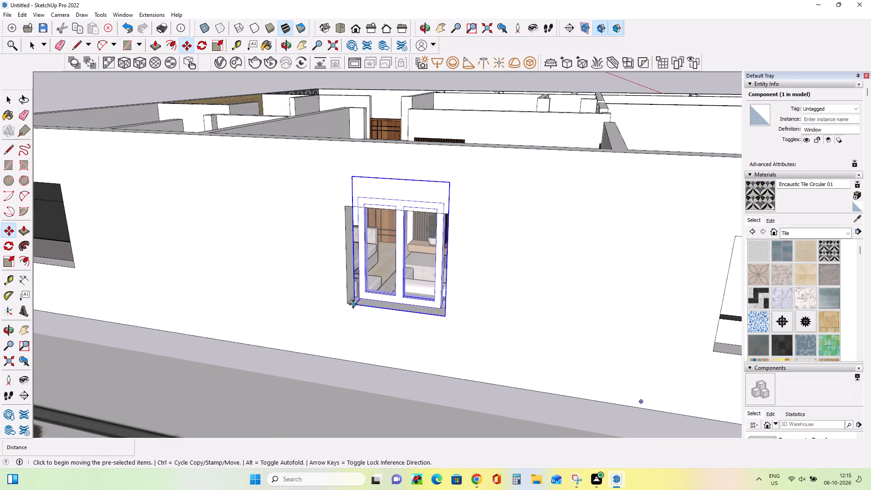
left_click(338, 309)
Scale the window's width by about 1.25 so it fills the middle opening.
middle_click_drag(420, 307, 341, 323)
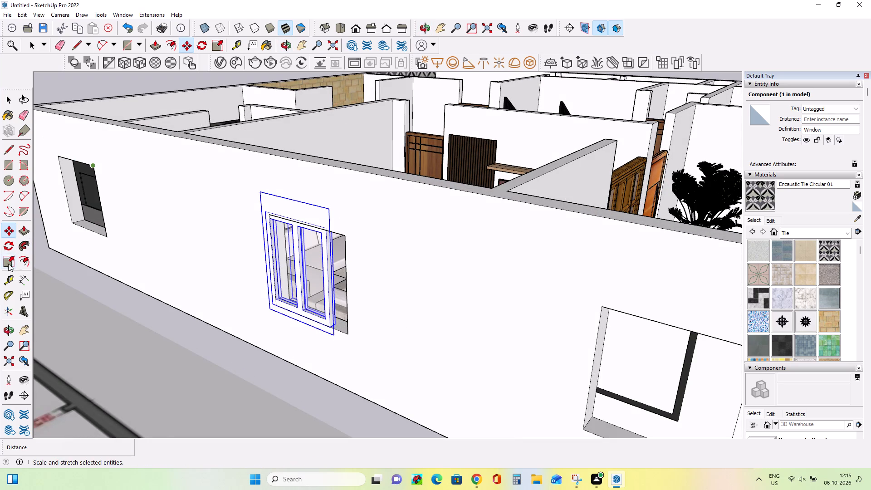
left_click(8, 260)
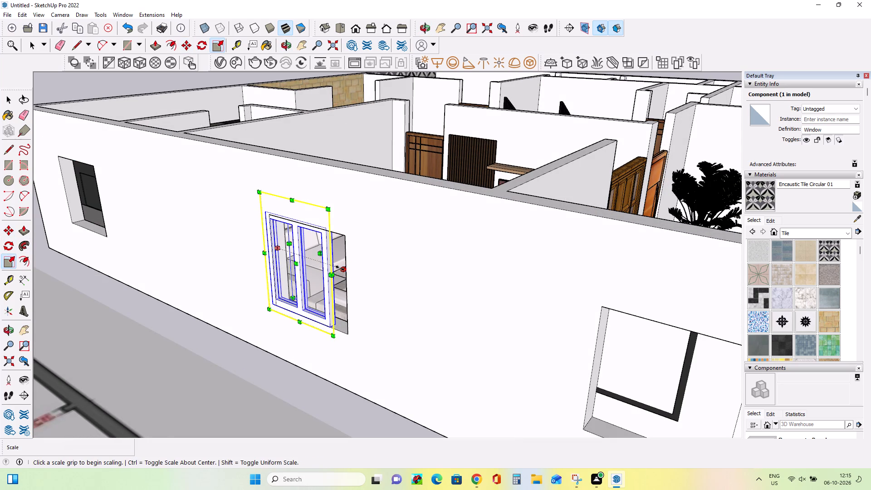
left_click(340, 268)
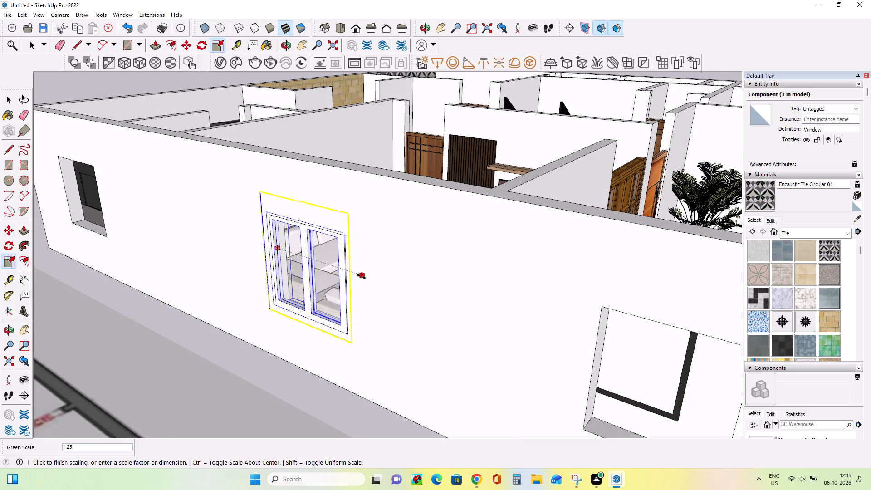
left_click(362, 276)
middle_click_drag(275, 254, 385, 228)
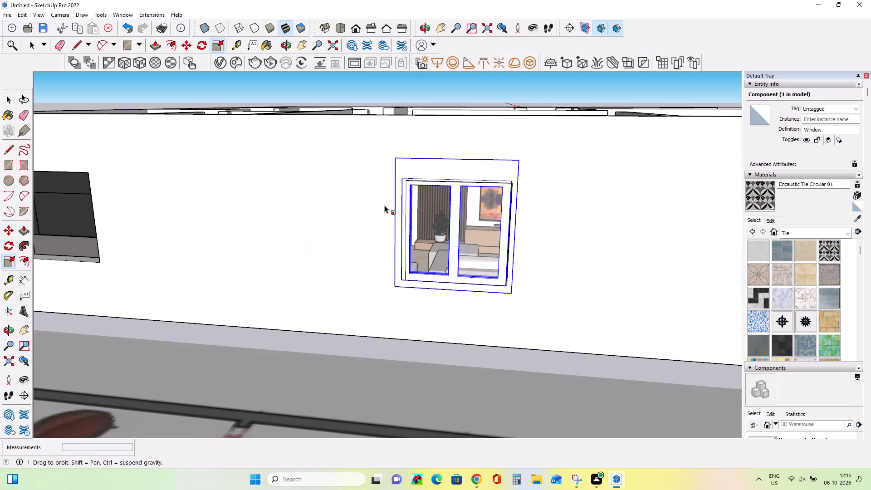
left_click(454, 157)
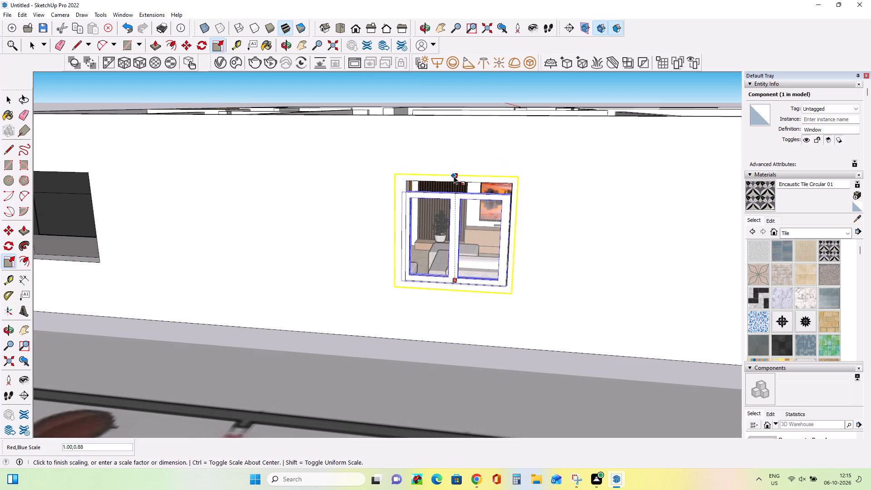
left_click(454, 158)
Copy the fitted window about 17' 9" along the side wall into the rear kitchen opening.
scroll(495, 238, "down", 7)
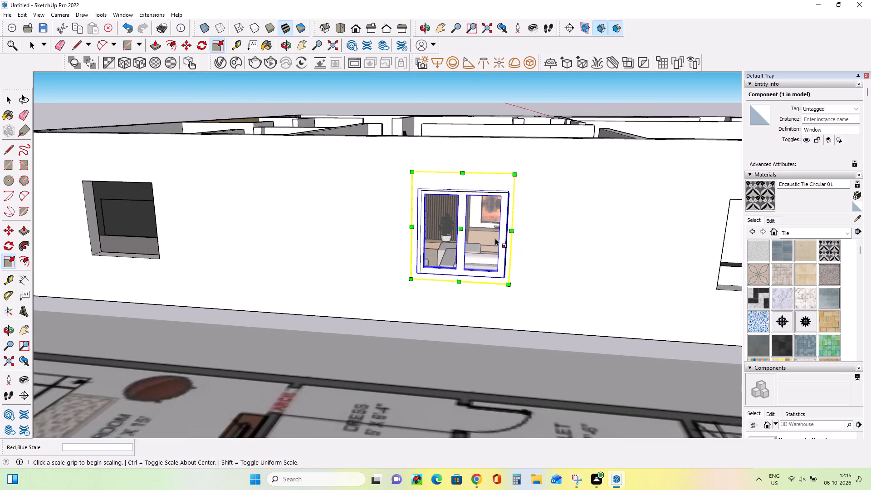
middle_click_drag(495, 239, 525, 269)
scroll(502, 247, "down", 1)
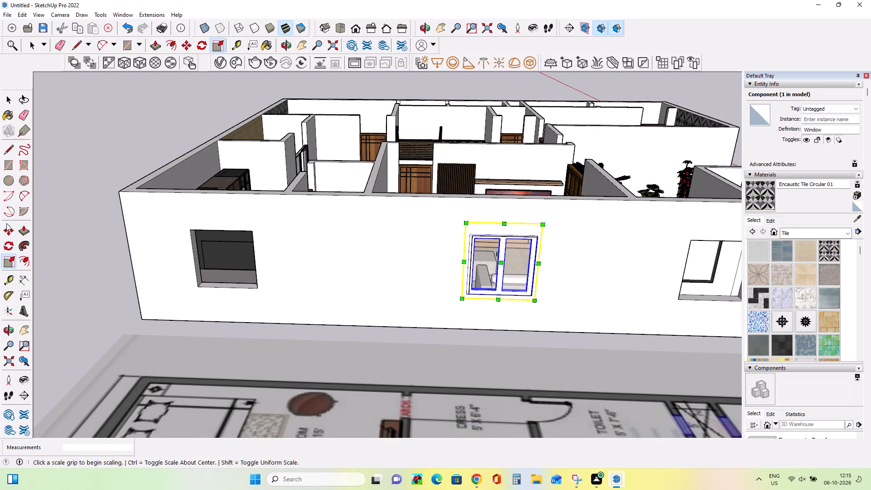
left_click(3, 231)
left_click(472, 295)
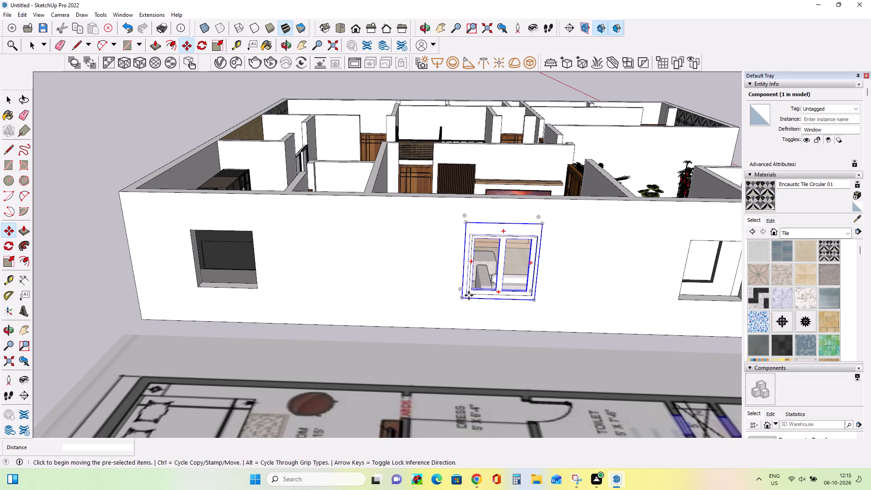
left_click(200, 284)
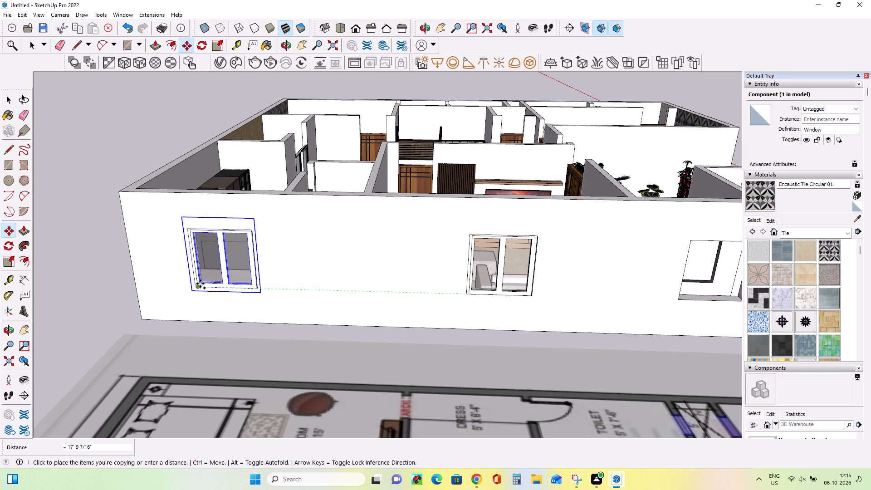
Copy the kitchen window about 30' 11" along the side wall into the opening nearest the front.
scroll(254, 287, "down", 4)
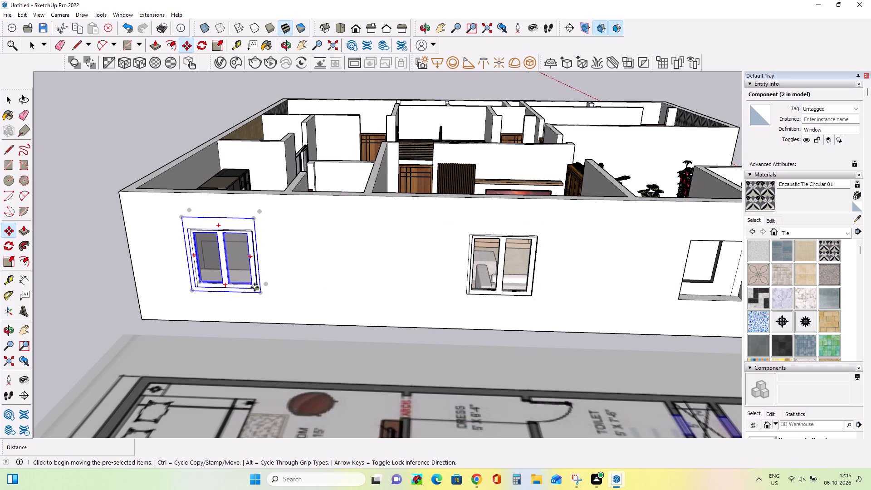
scroll(254, 287, "down", 3)
left_click(254, 287)
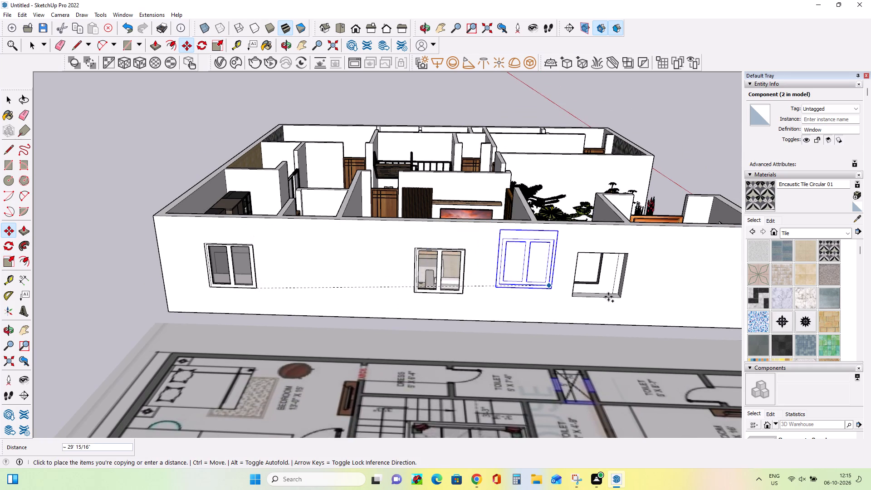
left_click(622, 298)
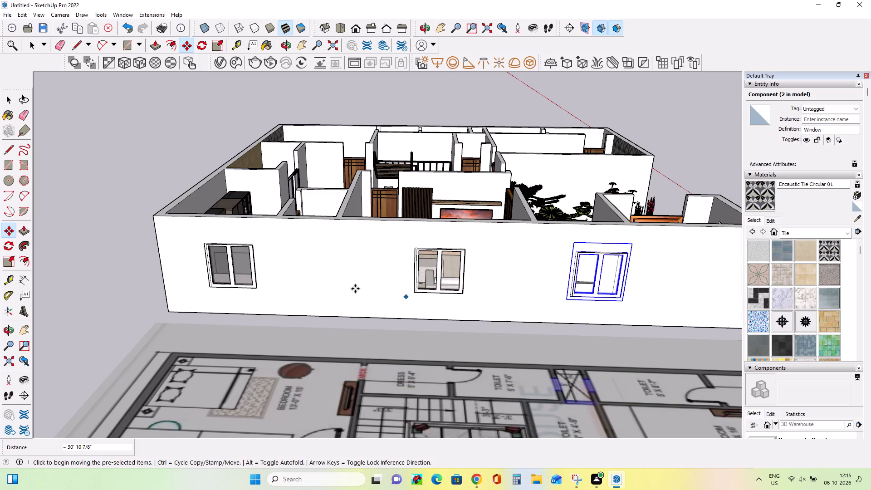
Copy the side wall's front-most window about 9' 3" outward, clear of the house near its front corner.
middle_click_drag(349, 285, 202, 265)
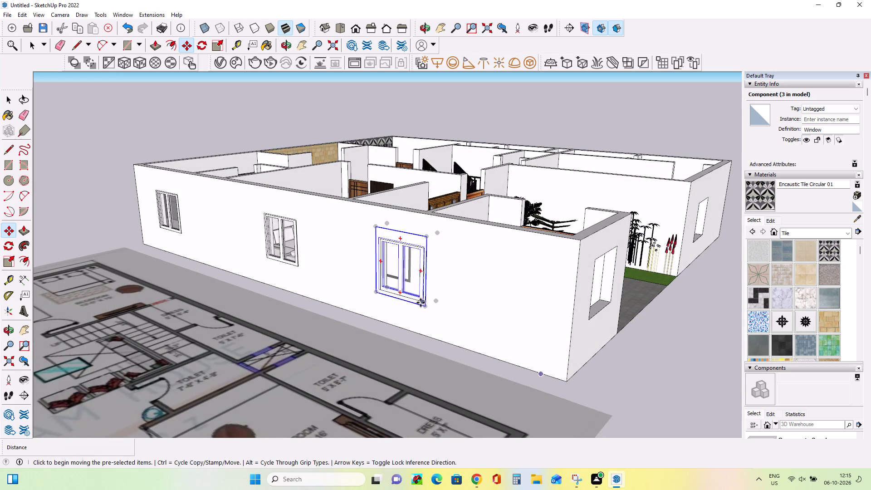
left_click(421, 303)
middle_click_drag(452, 325, 270, 283)
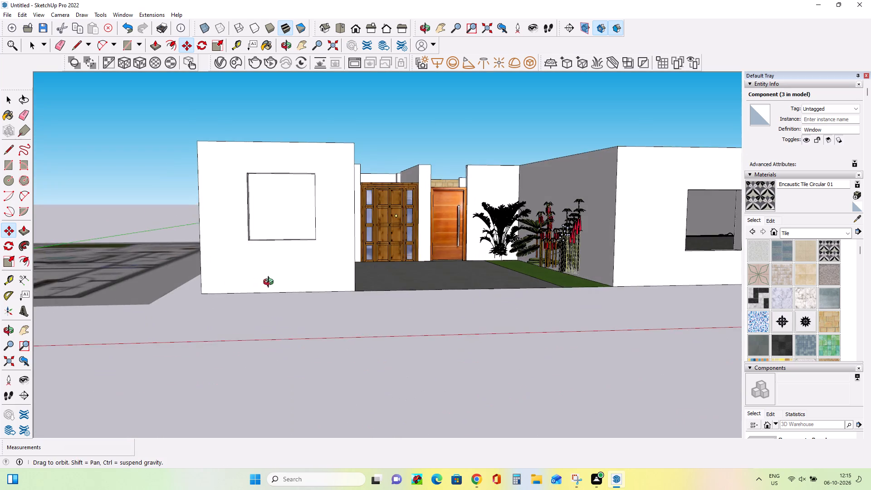
middle_click_drag(270, 283, 272, 287)
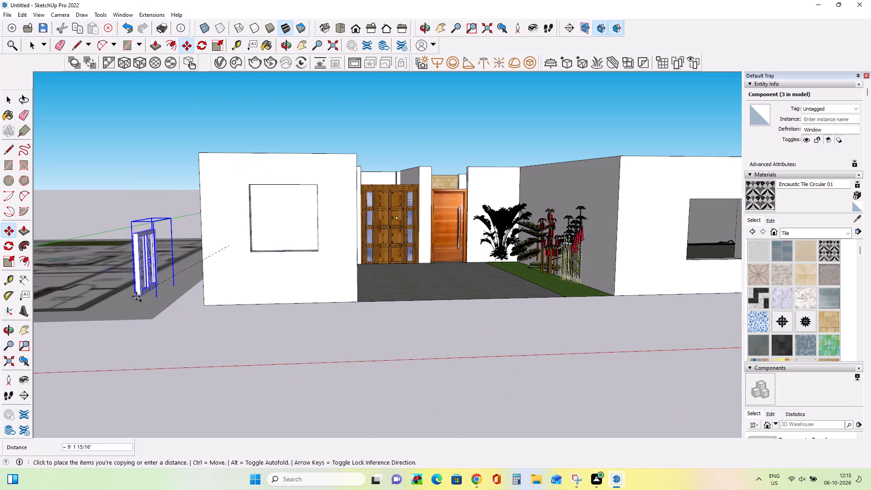
left_click(134, 296)
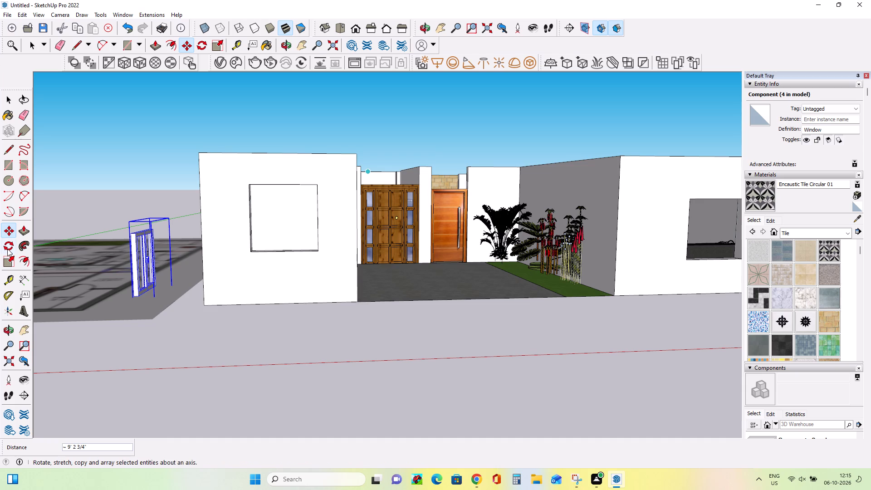
Rotate the window copy standing clear of the house 90° horizontally so it runs parallel to the front wall.
left_click(7, 249)
left_click(81, 286)
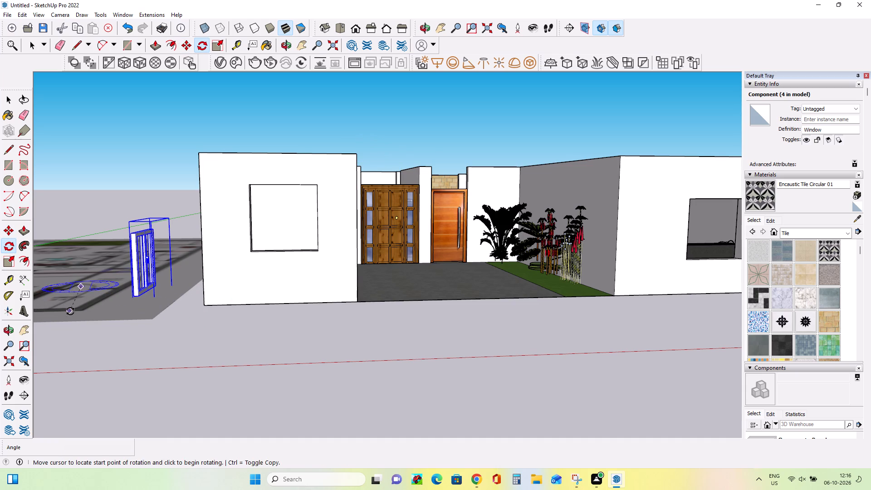
left_click(36, 309)
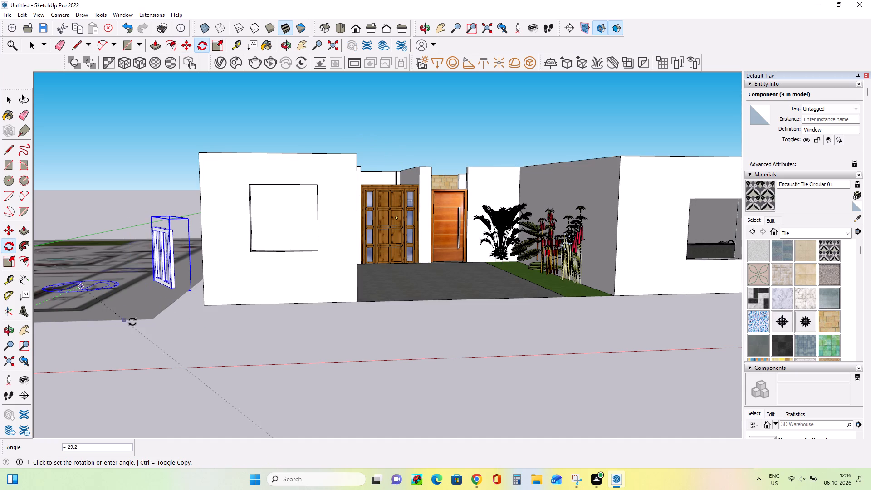
left_click(255, 286)
Move the rotated window about 18' 2" into the puja room's front opening and match its top corner to the opening's corner.
middle_click_drag(148, 288, 185, 355)
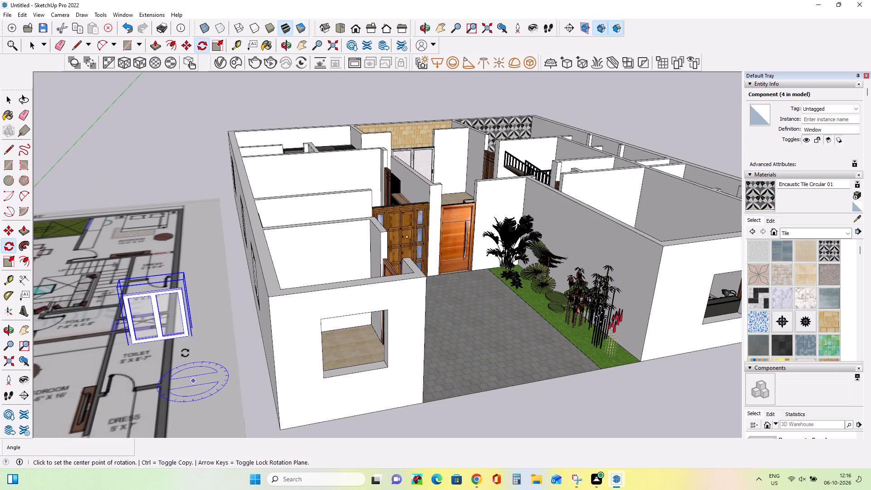
scroll(175, 348, "up", 3)
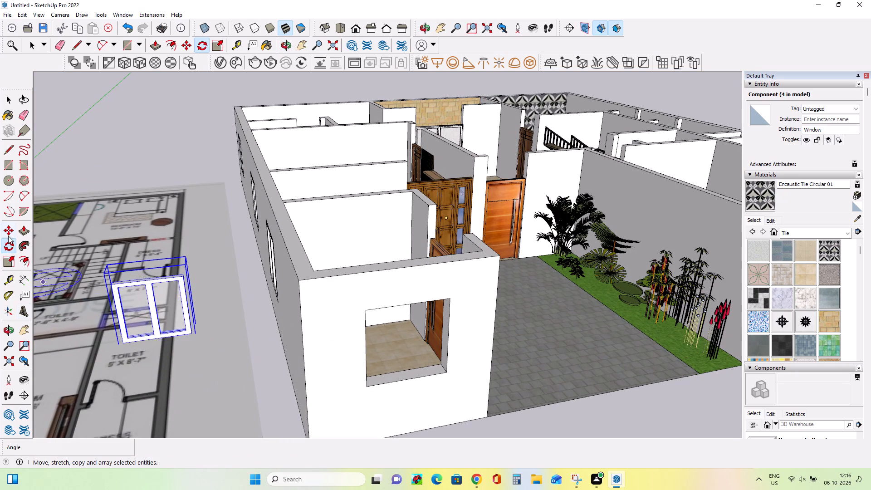
left_click(8, 236)
left_click(196, 337)
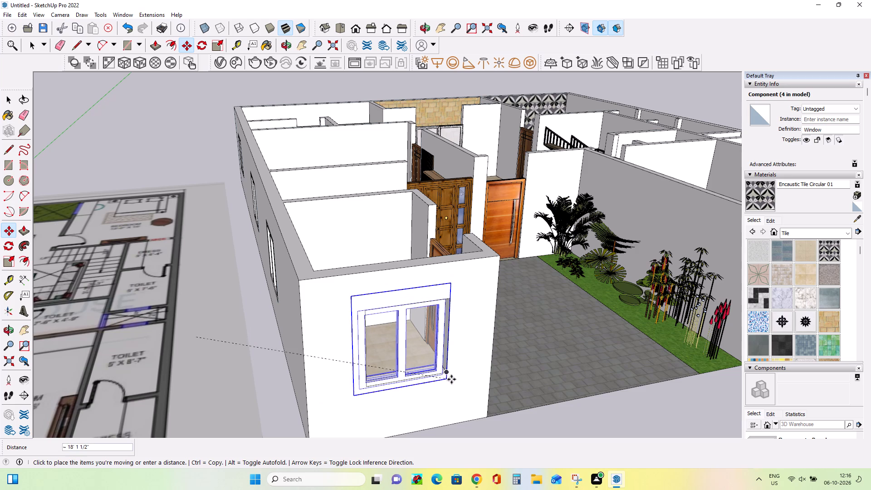
scroll(448, 378, "up", 13)
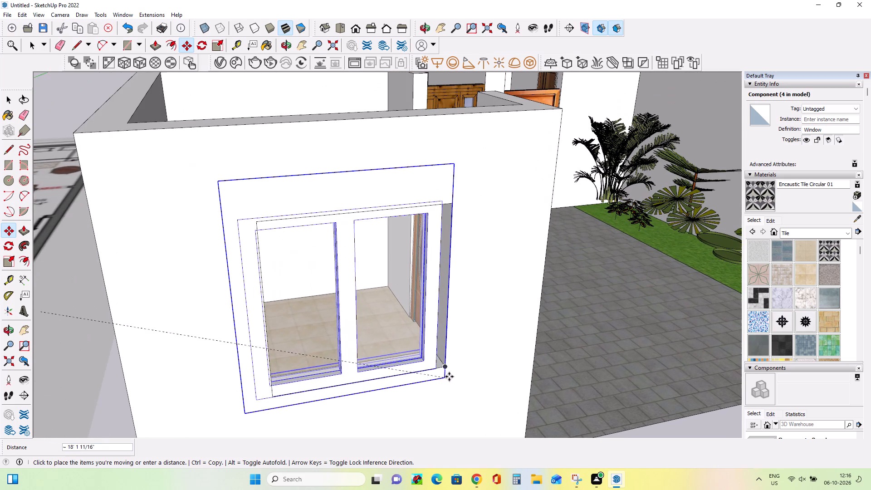
left_click(459, 374)
scroll(435, 367, "down", 3)
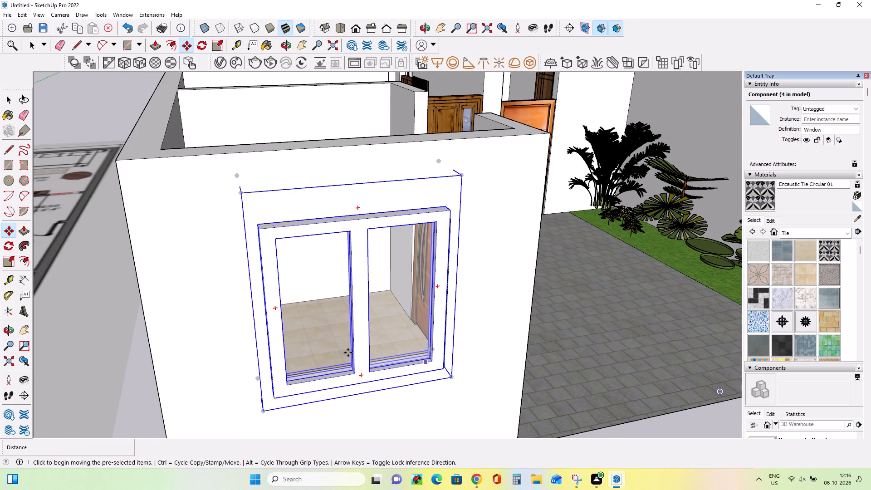
left_click(261, 232)
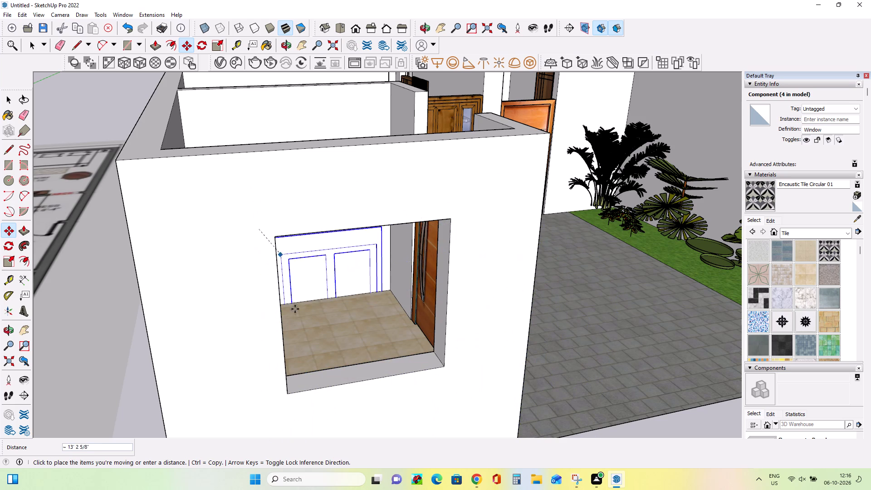
left_click(276, 236)
scroll(289, 393, "up", 6)
scroll(289, 395, "down", 1)
scroll(289, 395, "up", 6)
scroll(267, 360, "down", 5)
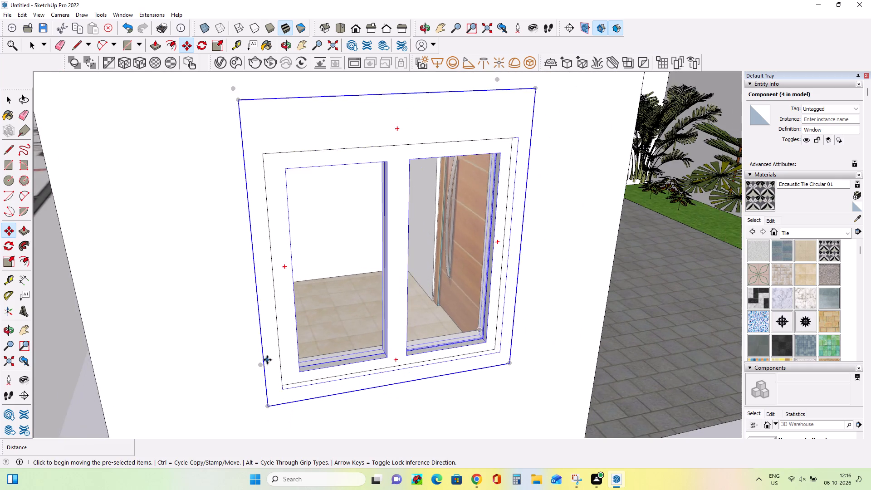
scroll(267, 360, "down", 20)
scroll(267, 360, "down", 6)
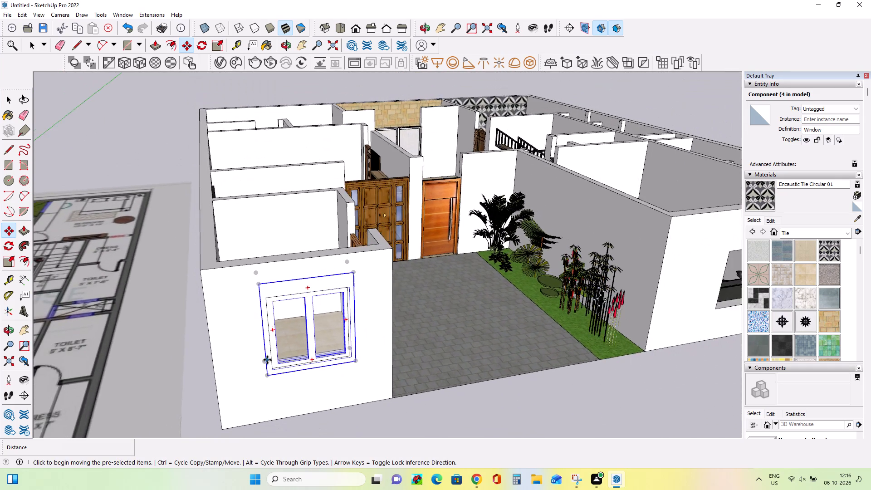
Copy the puja room's front window about 27' 8" across the parking area to the front bedroom's opening.
scroll(267, 360, "down", 4)
middle_click_drag(302, 398, 273, 344)
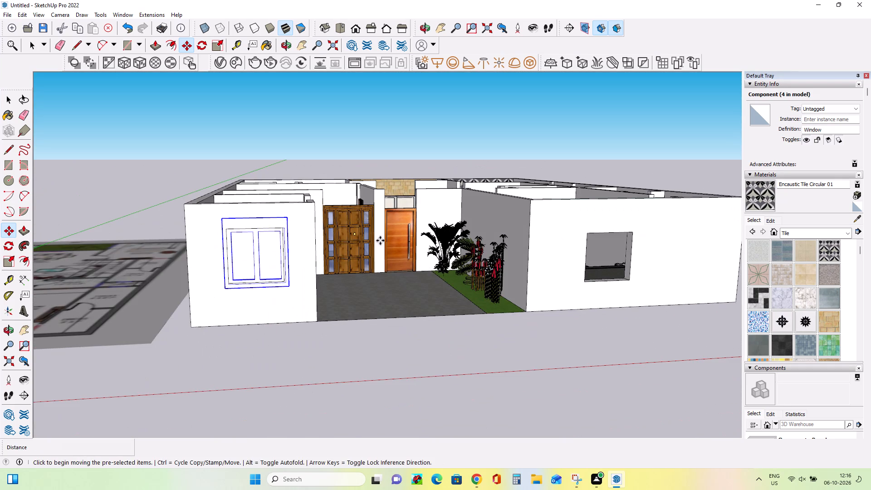
left_click(11, 227)
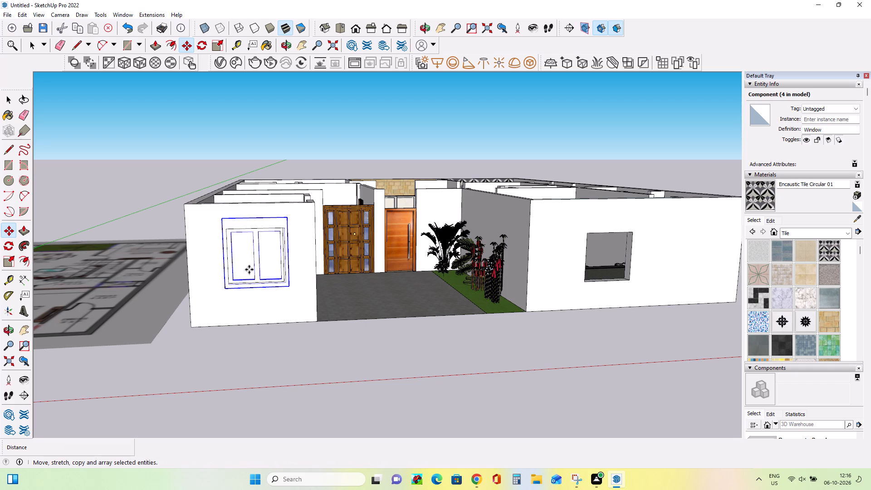
left_click(291, 288)
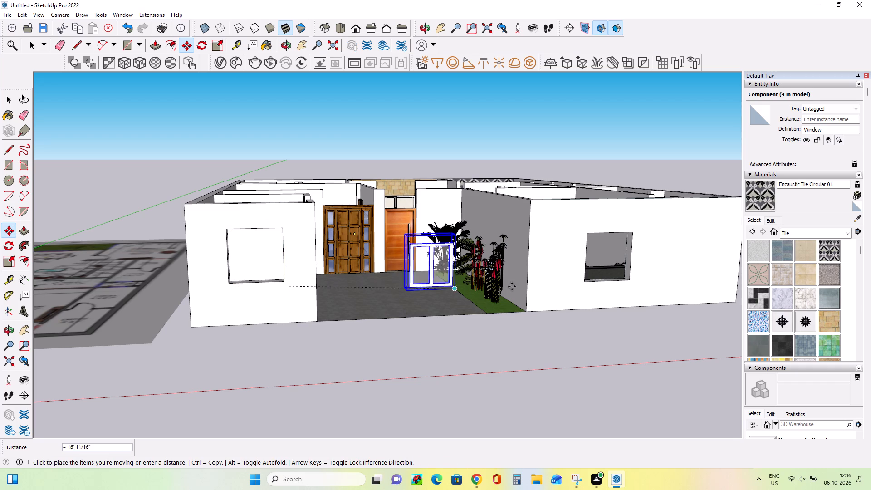
left_click(633, 286)
Move the bedroom window copy about 3 5/8" to align its lower corner with the opening's corner.
scroll(633, 284, "up", 5)
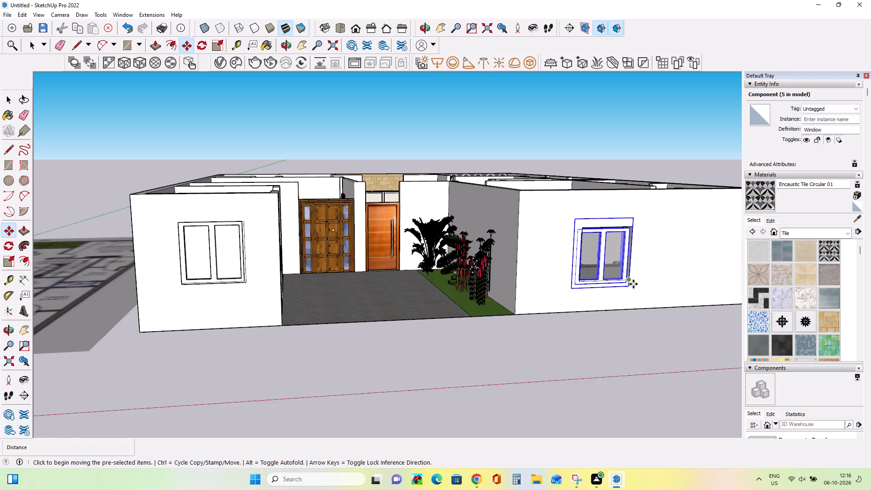
scroll(633, 284, "up", 20)
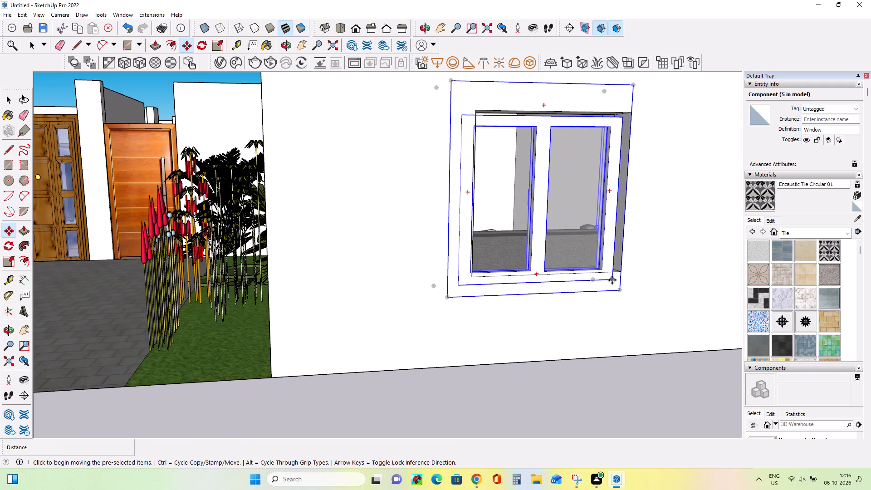
left_click(612, 280)
left_click(622, 271)
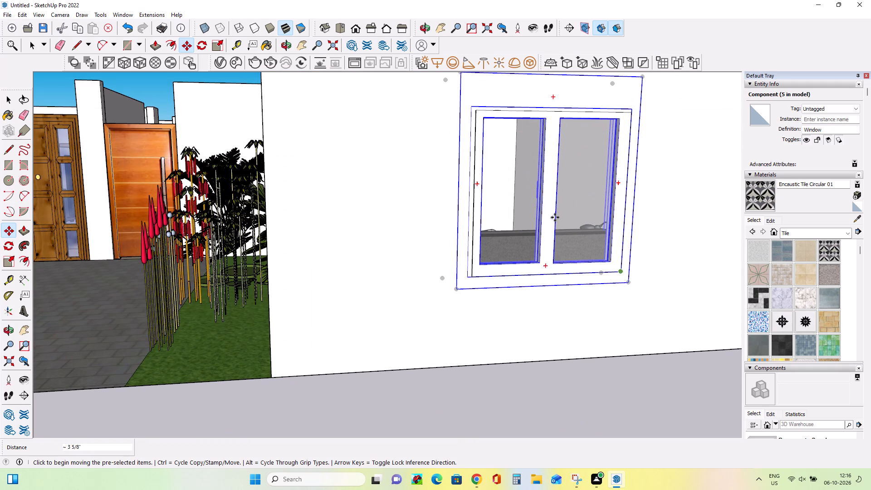
Clear the selection and examine the whole house from above and the front, comparing it with the floor plan.
scroll(629, 215, "down", 17)
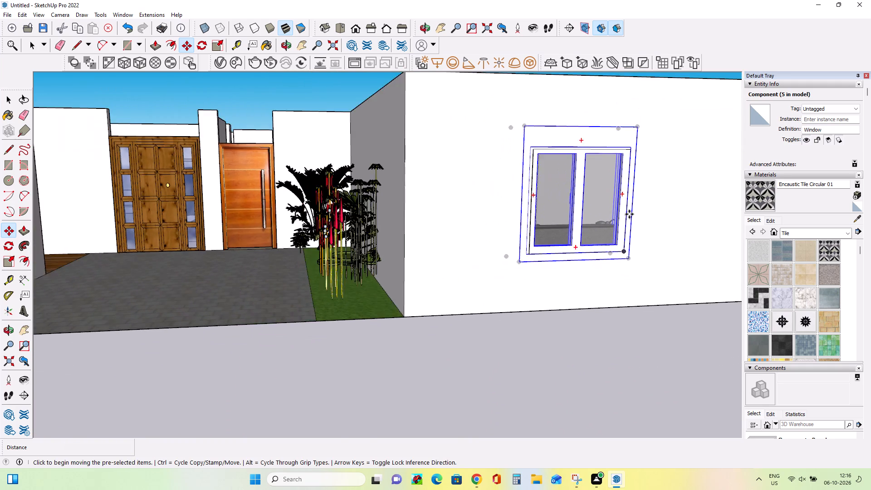
scroll(629, 214, "down", 7)
scroll(629, 214, "up", 1)
scroll(629, 214, "down", 17)
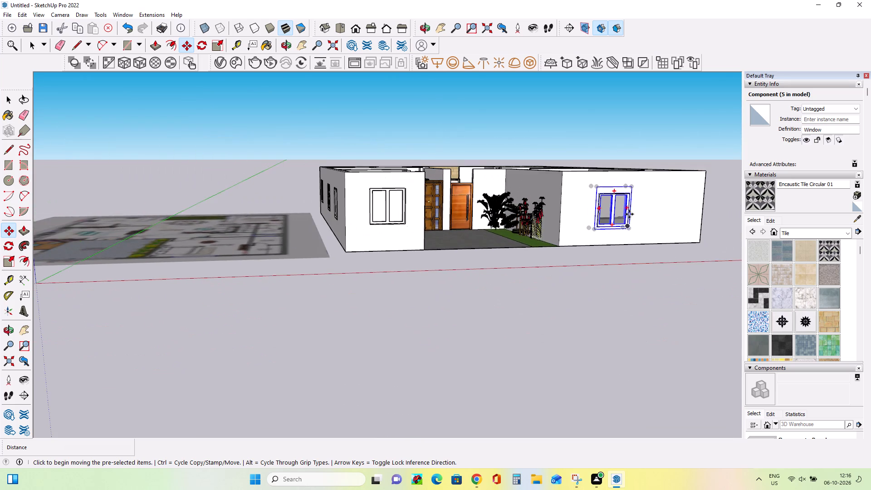
middle_click_drag(629, 214, 633, 333)
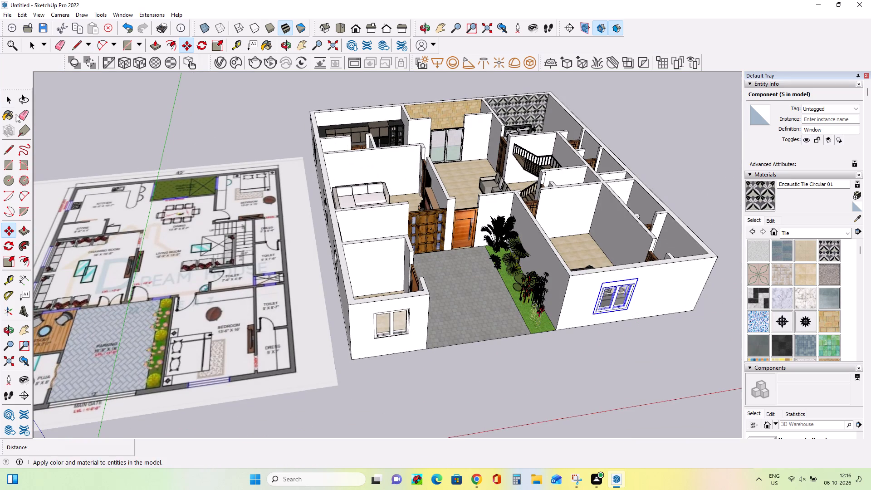
left_click(10, 98)
left_click(97, 102)
middle_click_drag(388, 243, 307, 217)
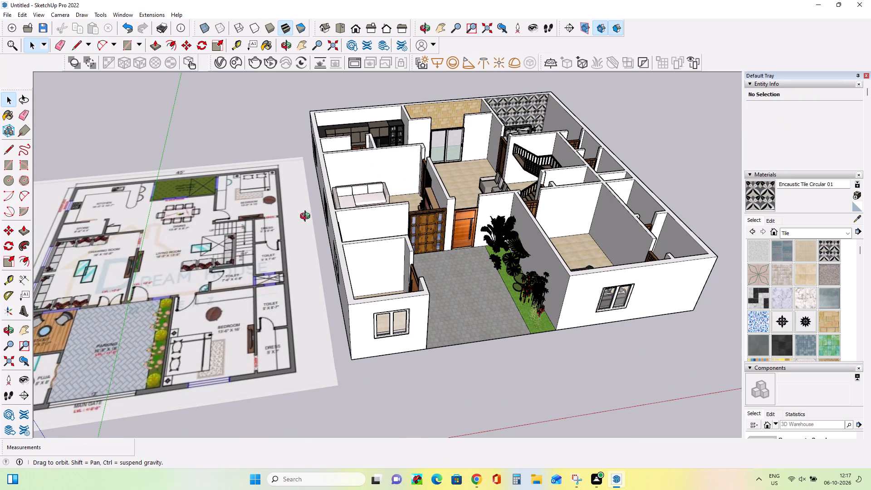
middle_click_drag(307, 217, 303, 233)
middle_click_drag(381, 269, 426, 336)
scroll(426, 323, "down", 4)
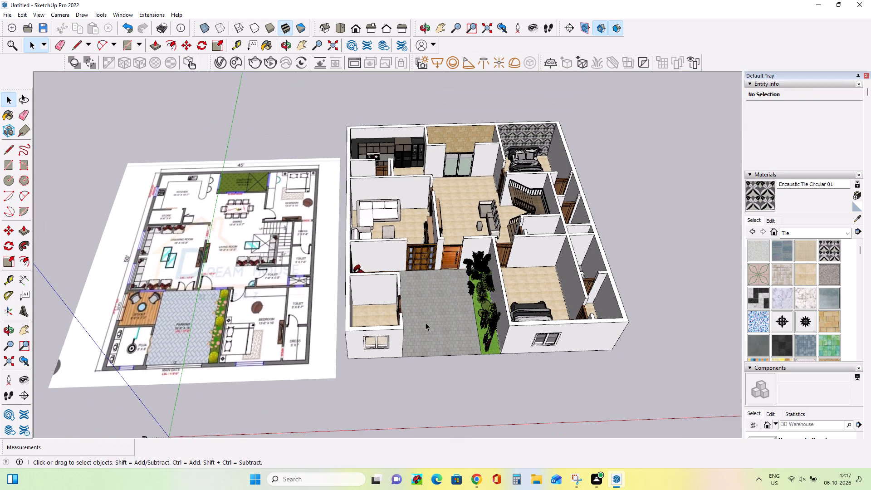
middle_click_drag(424, 322, 435, 340)
scroll(435, 340, "down", 1)
scroll(484, 290, "up", 1)
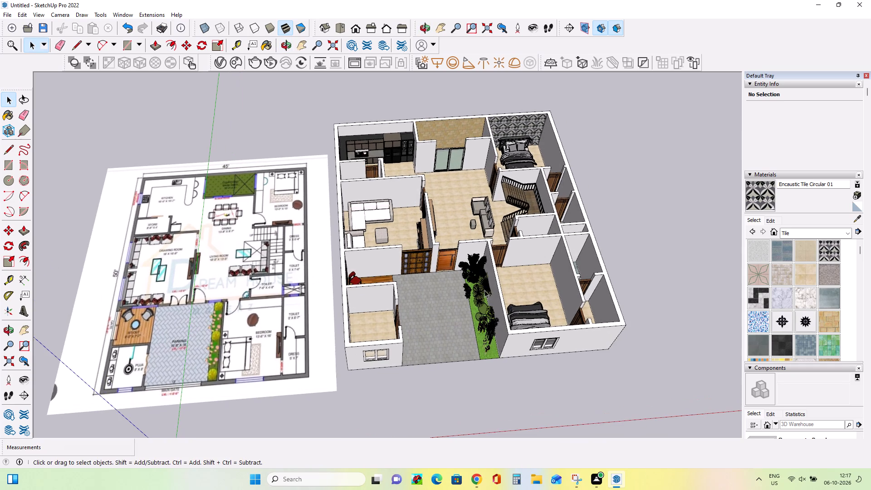
scroll(484, 294, "up", 2)
middle_click_drag(327, 277, 337, 288)
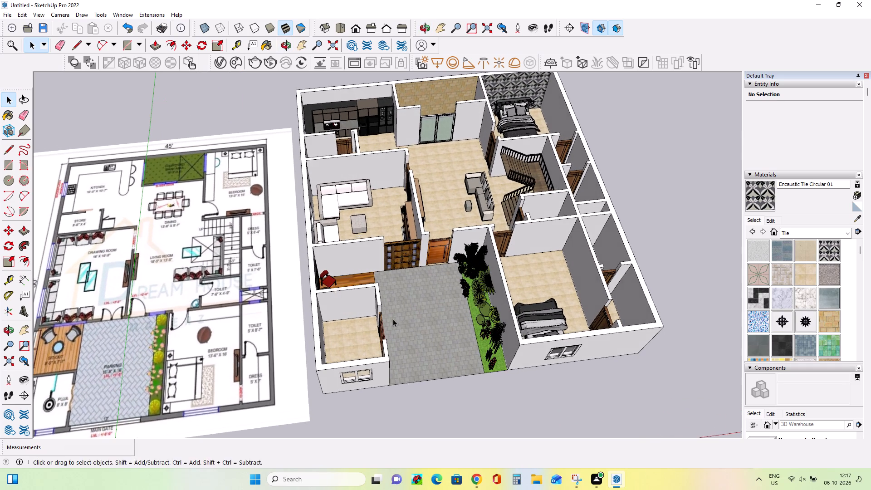
middle_click_drag(401, 320, 396, 265)
middle_click_drag(471, 295, 403, 284)
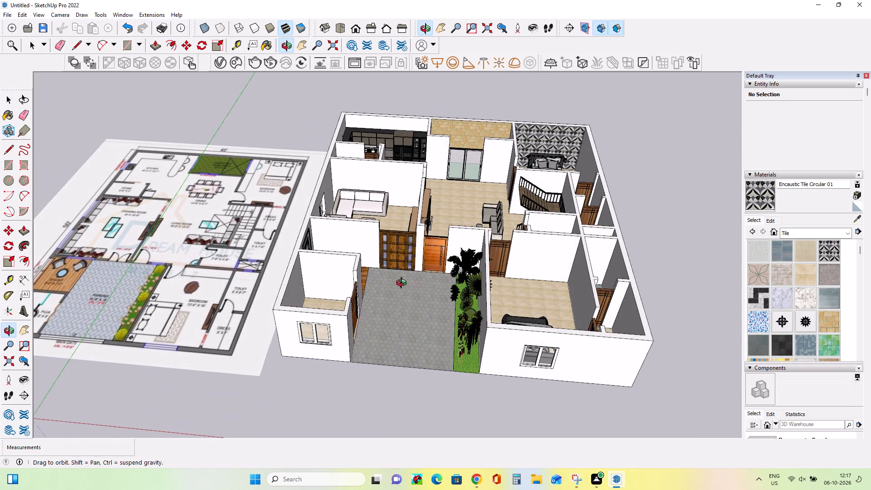
middle_click_drag(403, 284, 396, 284)
middle_click_drag(450, 275, 450, 283)
scroll(454, 278, "up", 1)
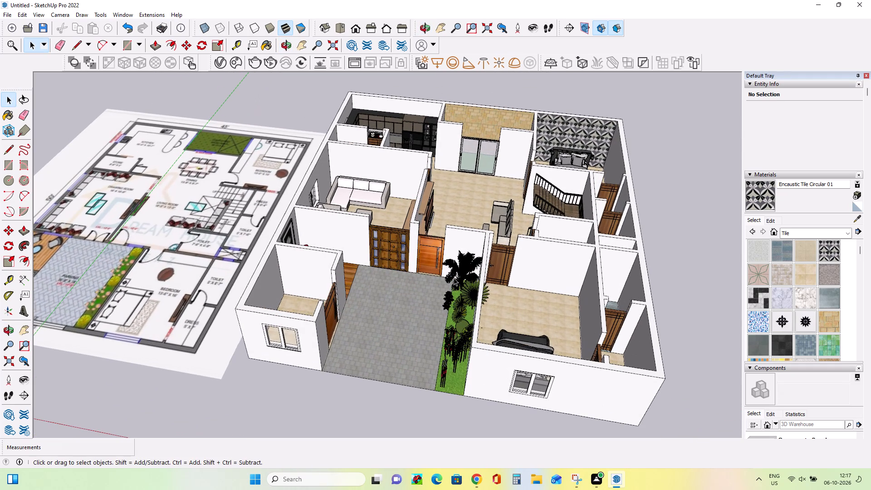
middle_click_drag(454, 277, 456, 284)
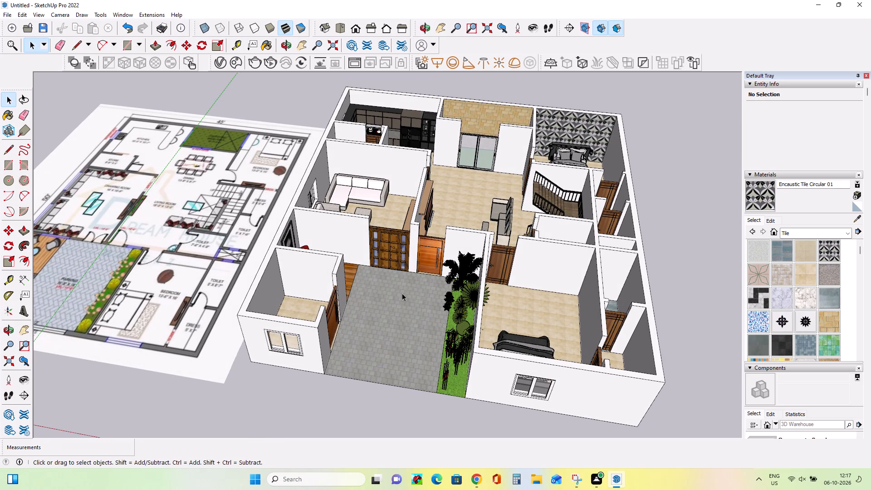
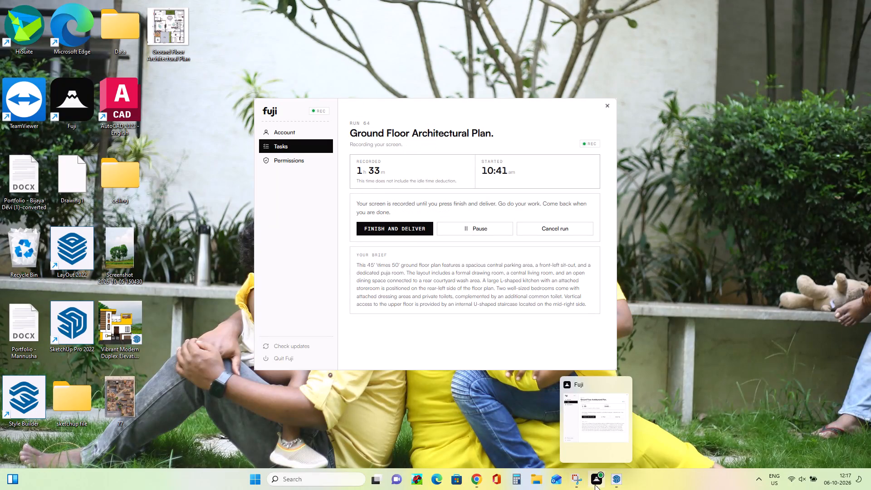
Return to SketchUp and delete the floor plan reference image lying beside the house.
left_click(622, 481)
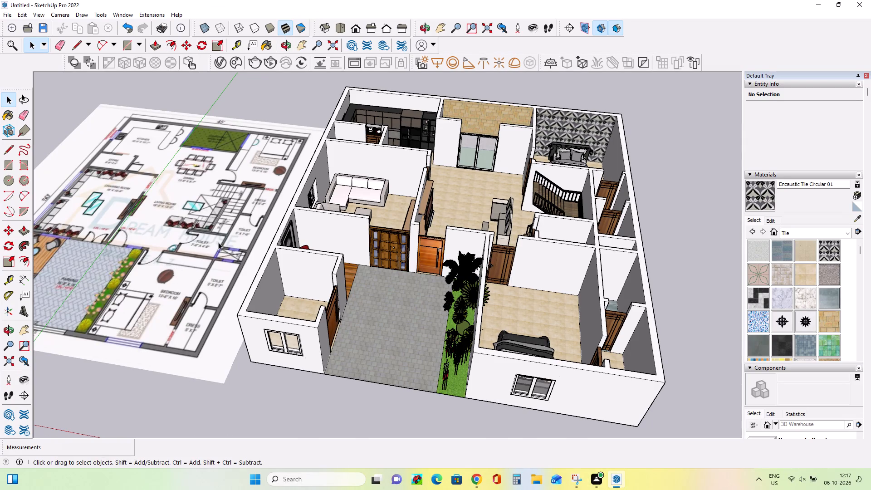
scroll(218, 240, "down", 6)
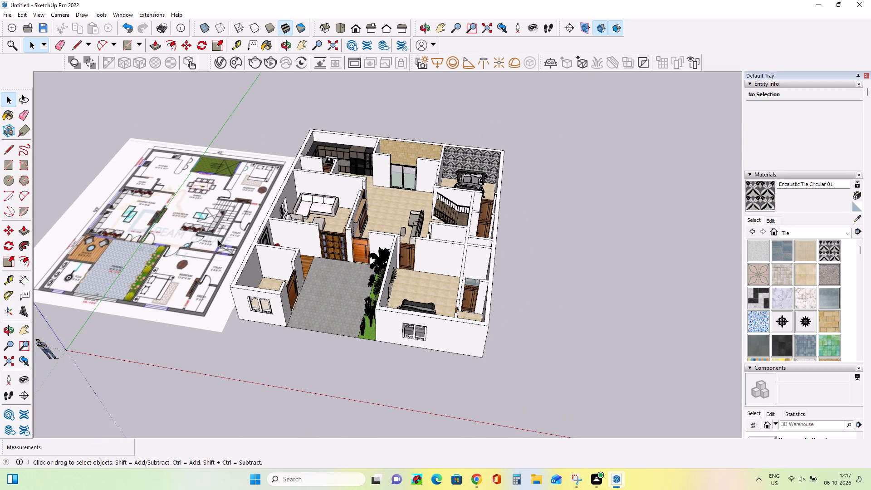
middle_click_drag(217, 247, 187, 346)
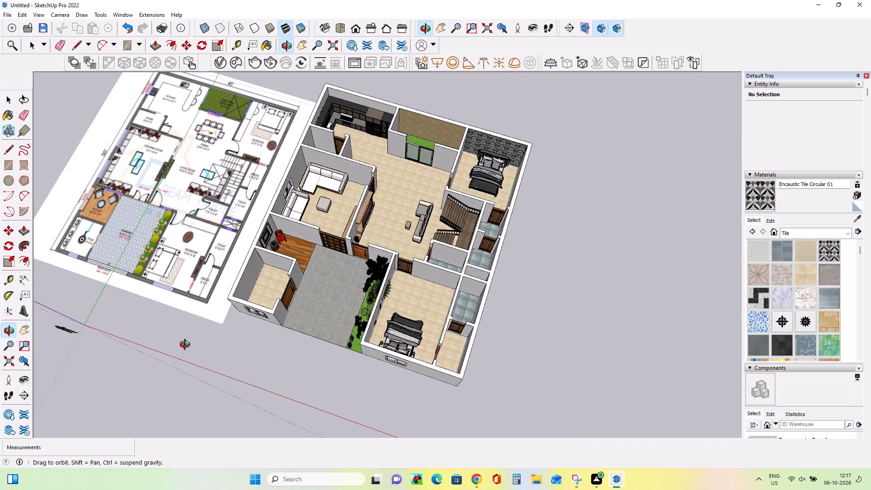
middle_click_drag(187, 346, 130, 319)
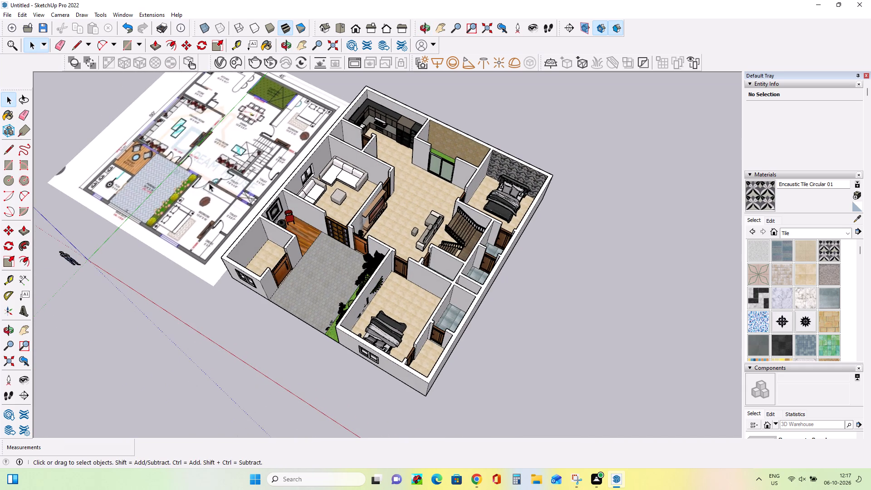
left_click(209, 183)
key("Delete")
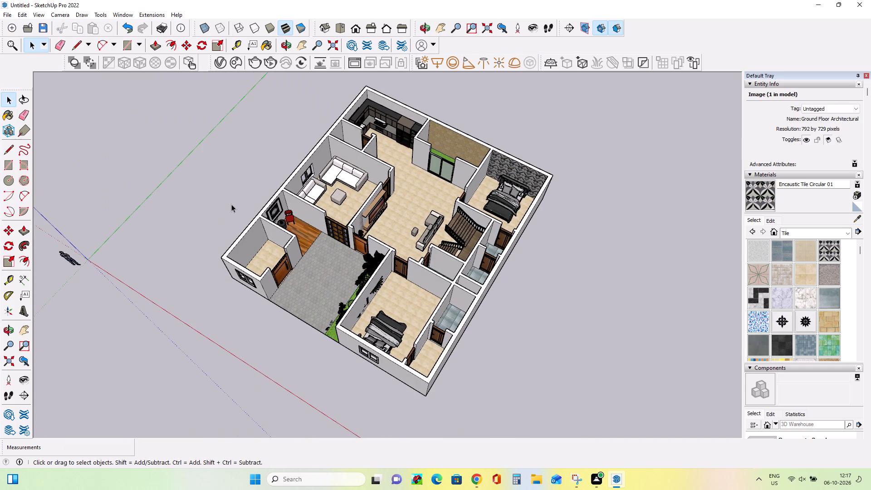
Switch to the 3D Warehouse in Chrome and search the models for "puja".
left_click(484, 481)
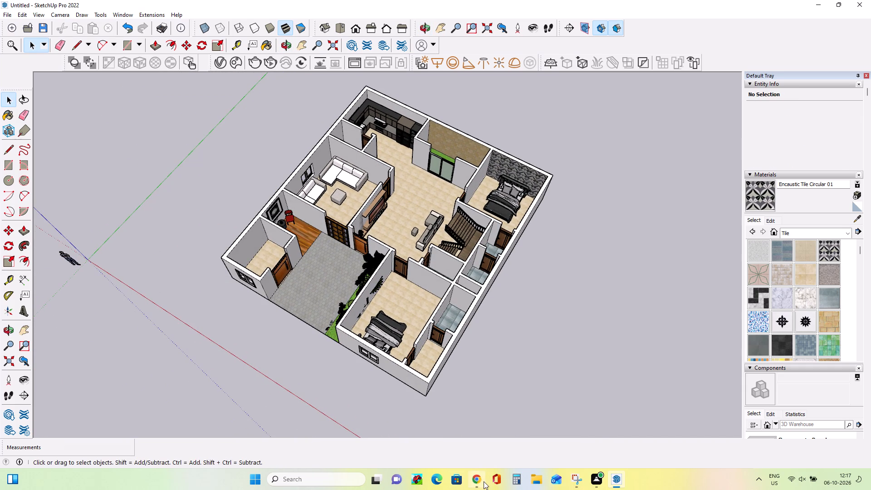
left_click(331, 67)
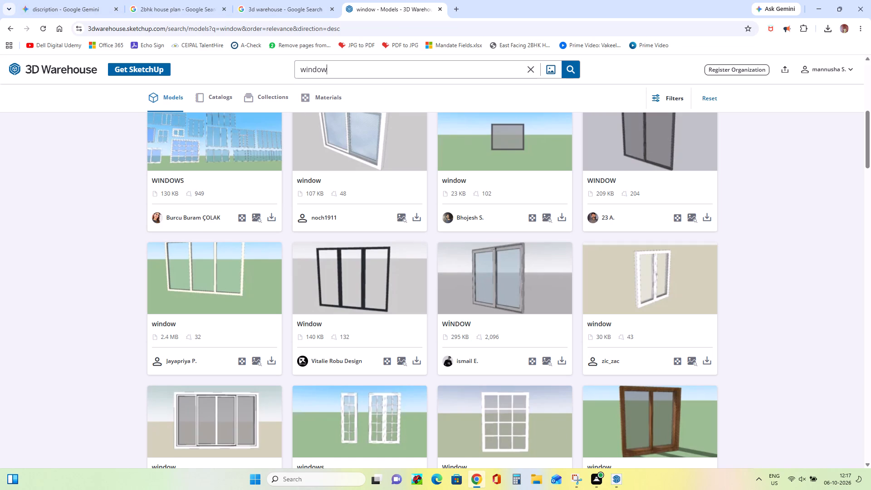
key("BackSpace")
key("BackSpace")
key("BackSpace")
key("BackSpace")
key("BackSpace")
key("BackSpace")
key("BackSpace")
key("BackSpace")
key("BackSpace")
key("BackSpace")
key("BackSpace")
key("BackSpace")
key("BackSpace")
type("pu")
type("ja")
key("Return")
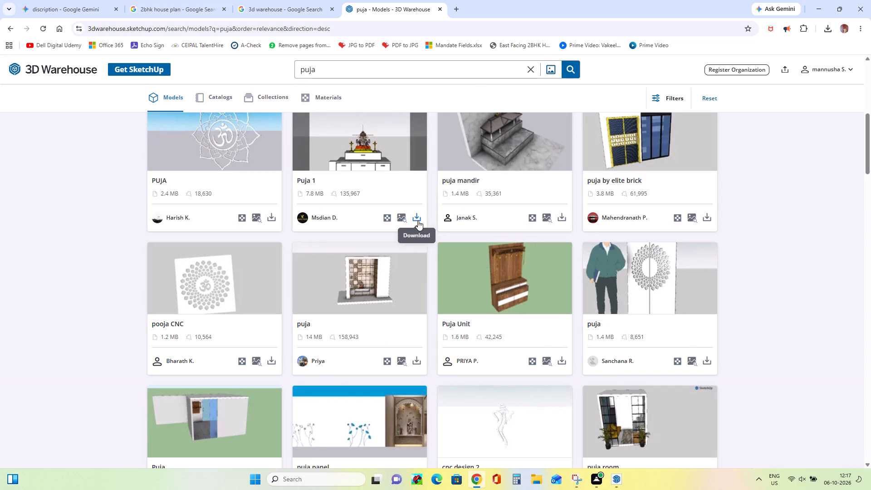
Download the Puja 1 model by Msdian D.
left_click(418, 216)
left_click(425, 241)
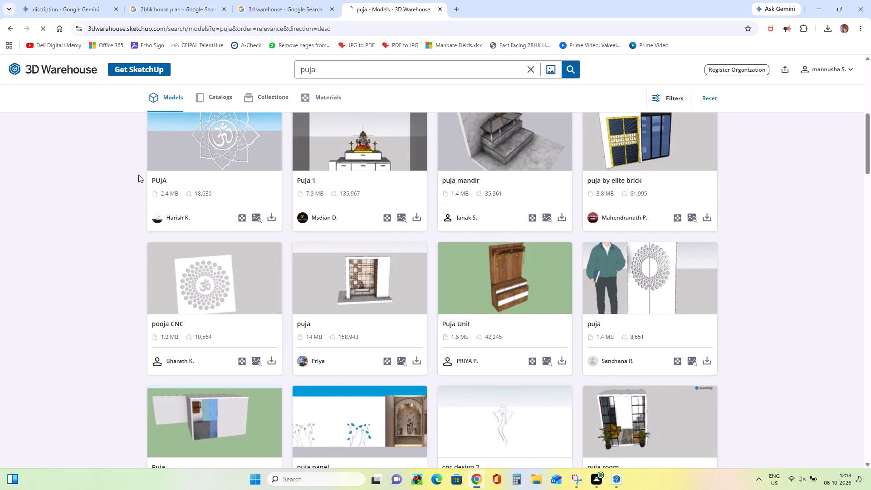
Back in SketchUp, import the downloaded Pujaa+1 model and place it on the ground outside the puja room.
left_click(819, 5)
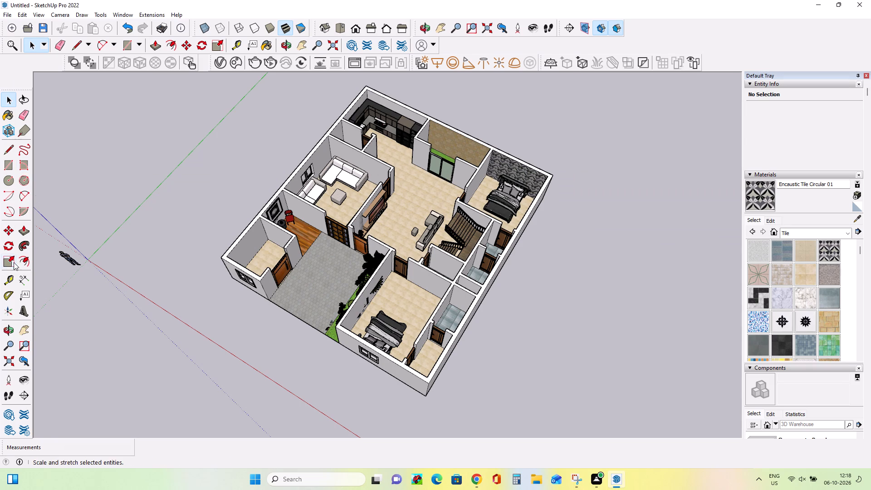
left_click(3, 15)
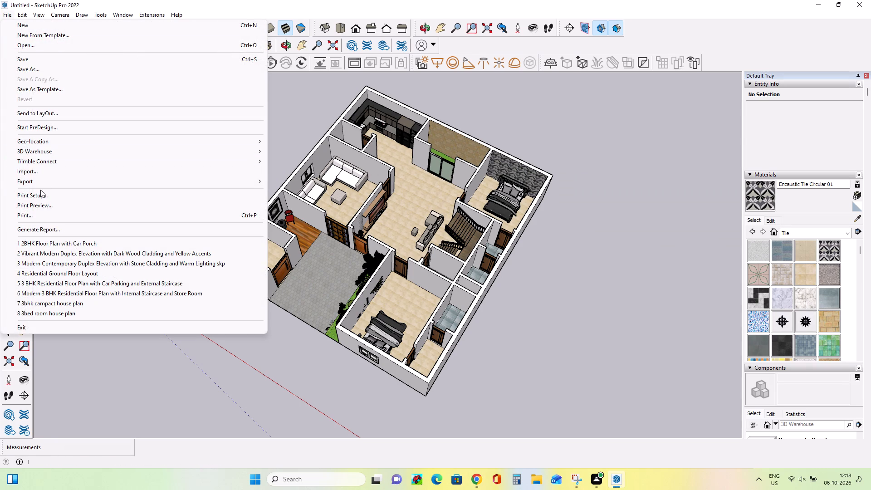
left_click(42, 175)
left_click(387, 207)
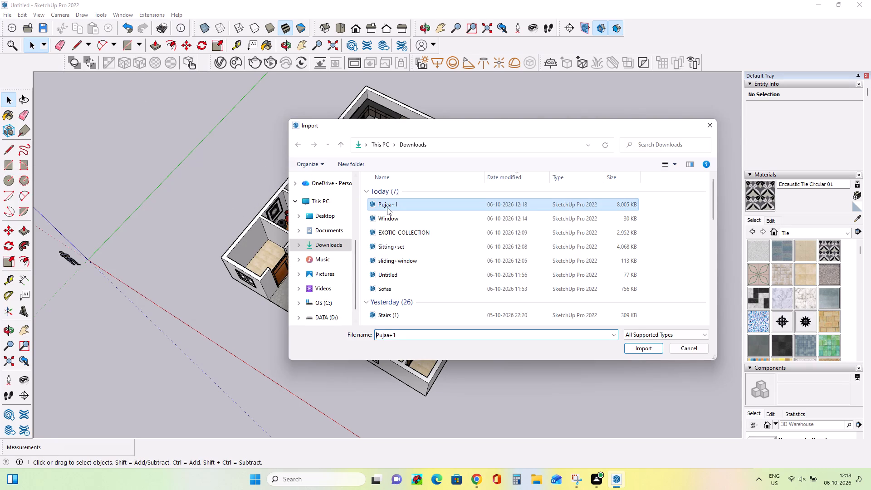
left_click(651, 348)
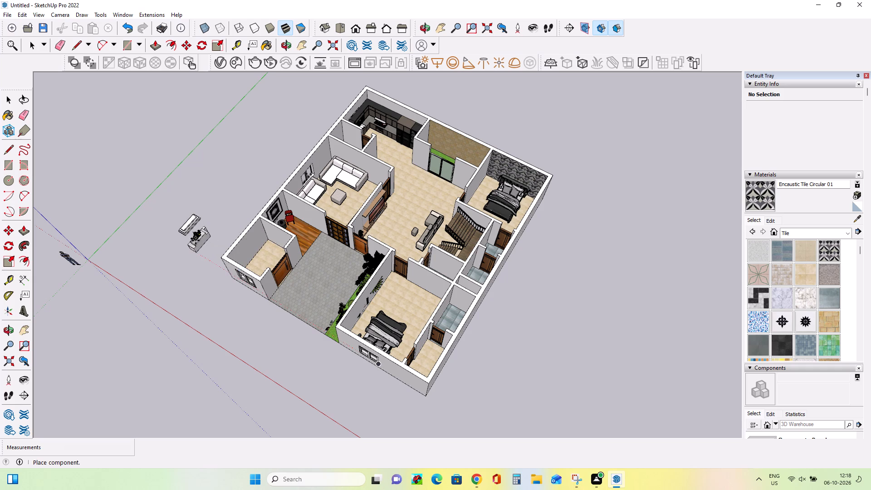
left_click(196, 240)
Rotate the imported puja unit 180° horizontally about a point on the ground beside it.
middle_click_drag(197, 311, 216, 279)
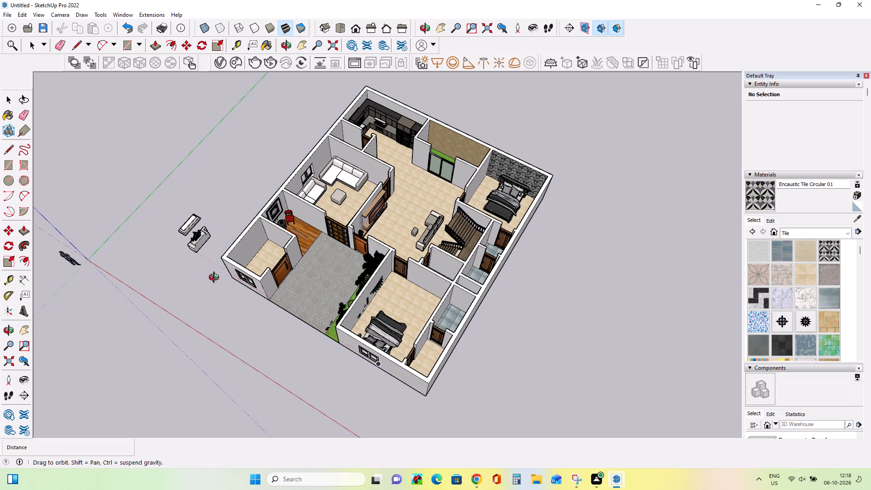
middle_click_drag(216, 279, 280, 164)
middle_click_drag(181, 287, 345, 232)
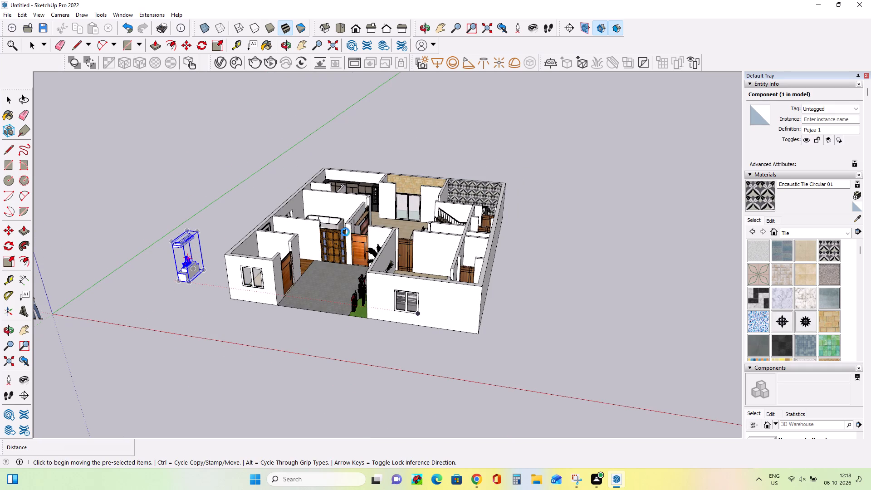
middle_click_drag(345, 232, 352, 229)
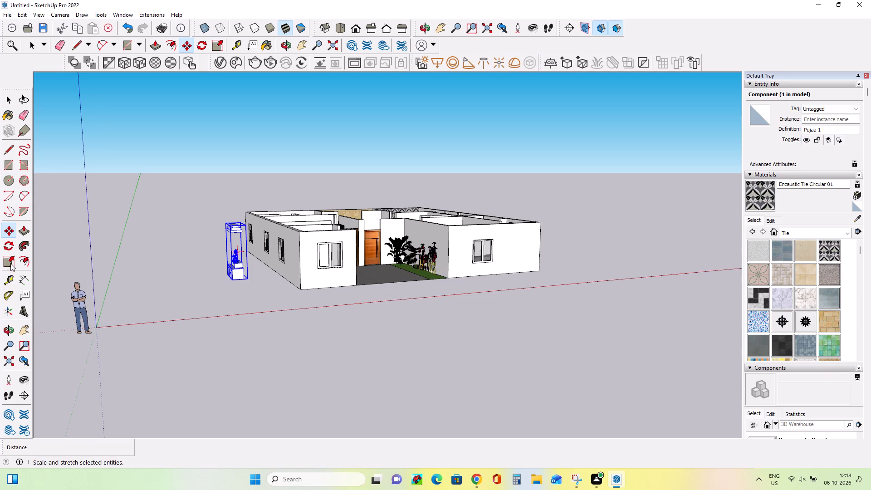
left_click(9, 247)
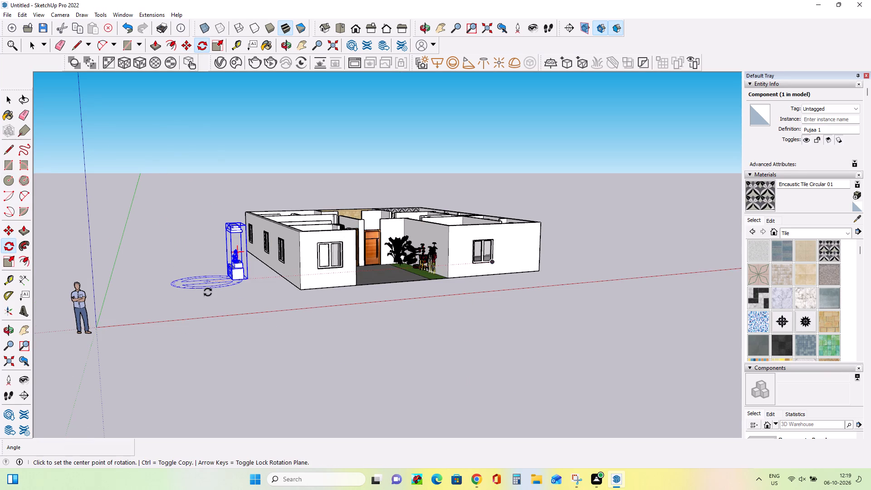
left_click(208, 292)
left_click(202, 256)
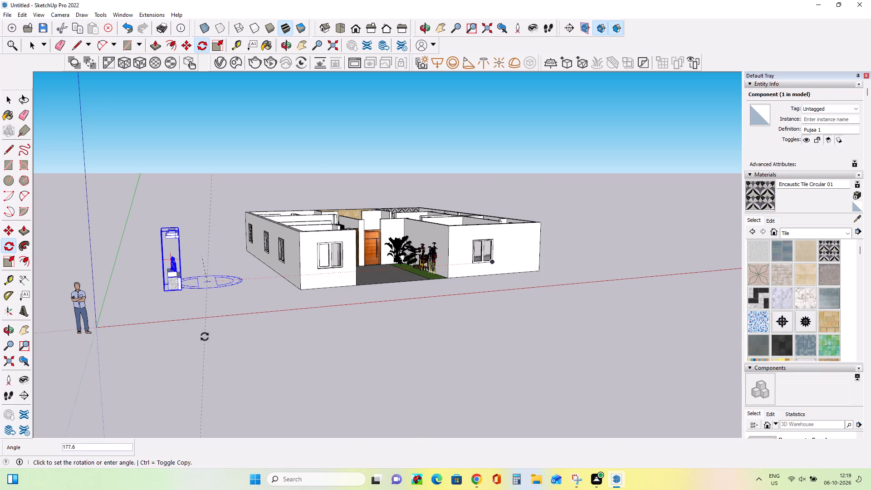
left_click(218, 335)
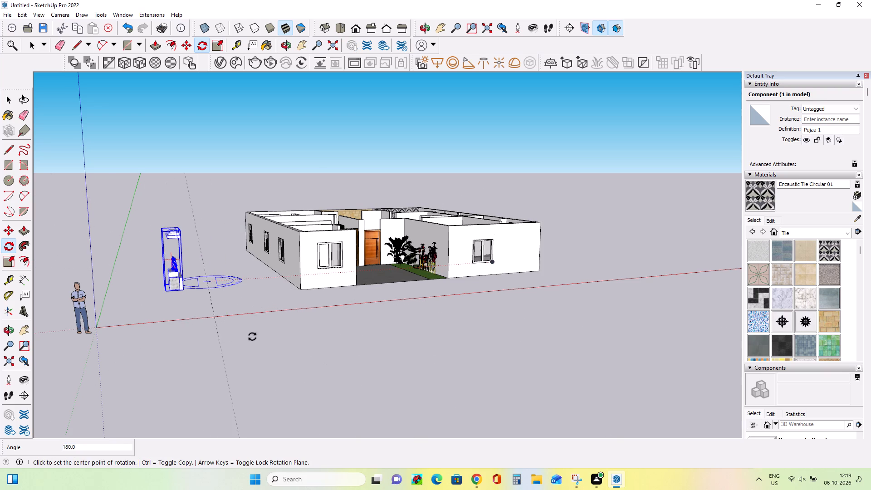
Move the rotated puja unit about 27' 10" into the puja room.
middle_click_drag(317, 331, 16, 432)
middle_click_drag(218, 218, 217, 293)
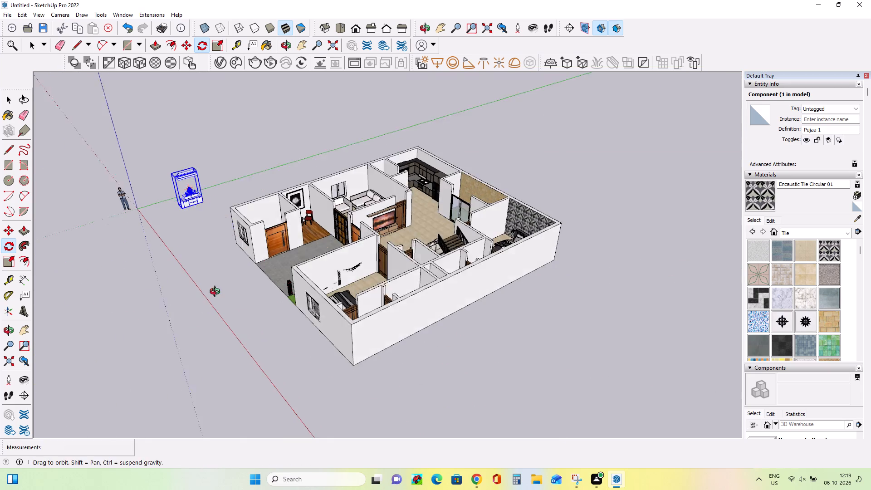
middle_click_drag(217, 293, 212, 311)
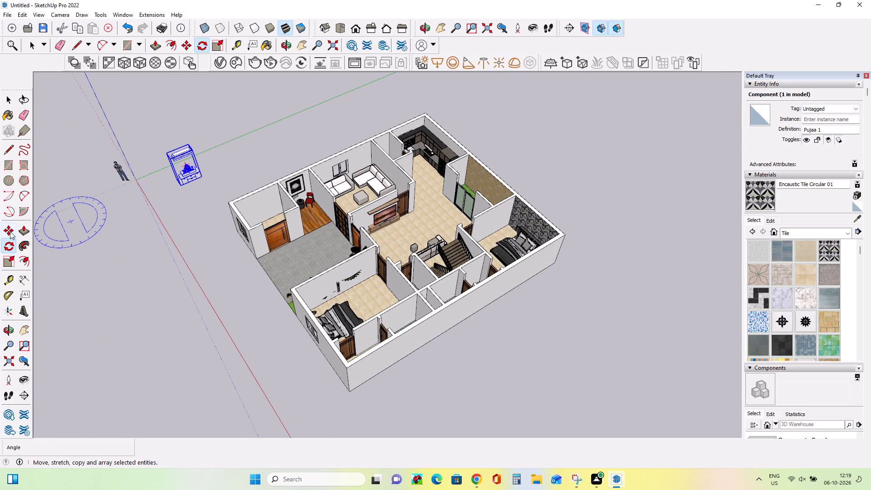
left_click(10, 231)
left_click(203, 176)
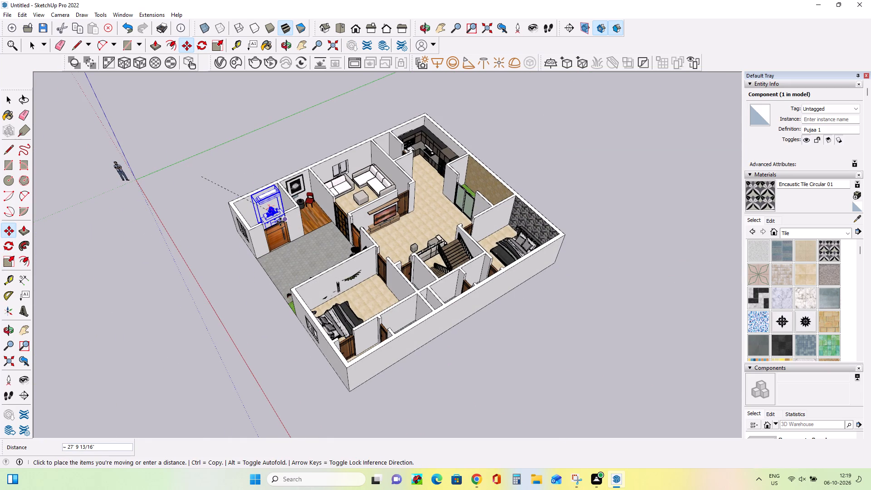
left_click(280, 222)
Move the puja unit back against the puja room's outer side wall, opposite the door.
scroll(257, 214, "up", 2)
scroll(257, 213, "down", 1)
scroll(257, 213, "up", 5)
scroll(250, 263, "up", 4)
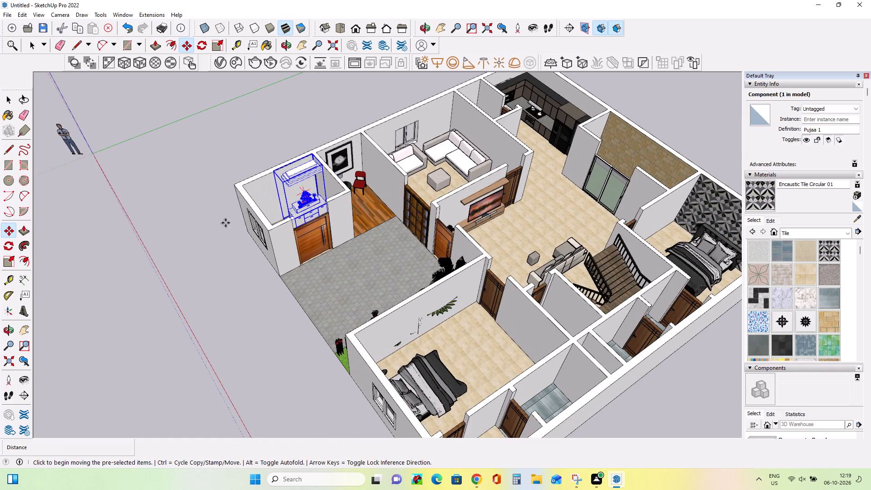
middle_click_drag(244, 230, 274, 334)
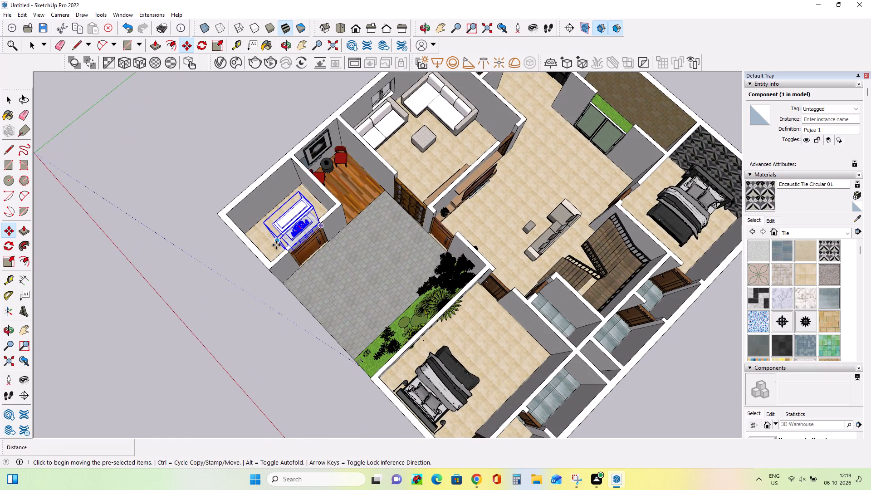
left_click(276, 245)
left_click(261, 224)
Stretch the puja unit along the green axis toward the room's front window wall by a factor of 1.41.
middle_click_drag(303, 234, 274, 198)
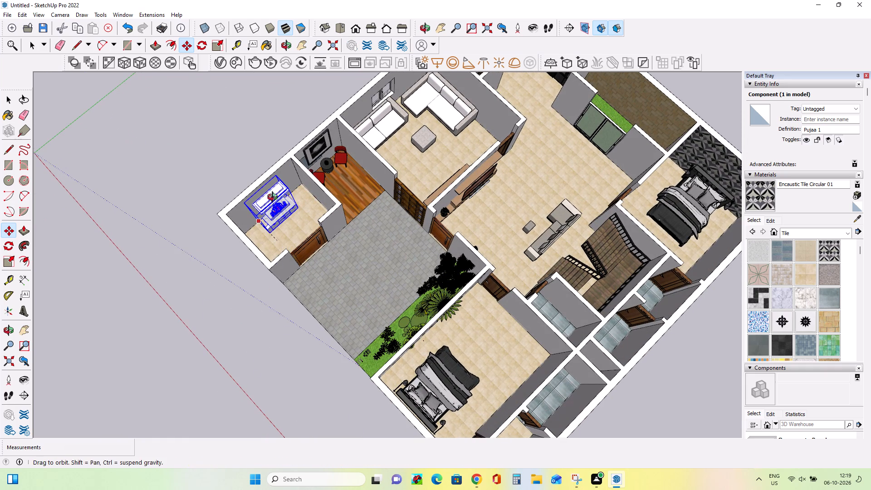
middle_click_drag(274, 198, 265, 158)
scroll(303, 211, "up", 14)
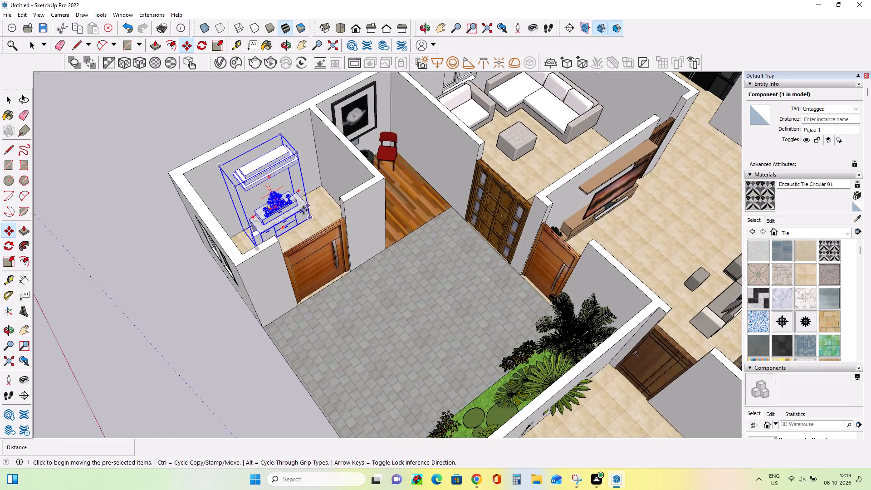
scroll(303, 210, "up", 1)
middle_click_drag(311, 225, 272, 219)
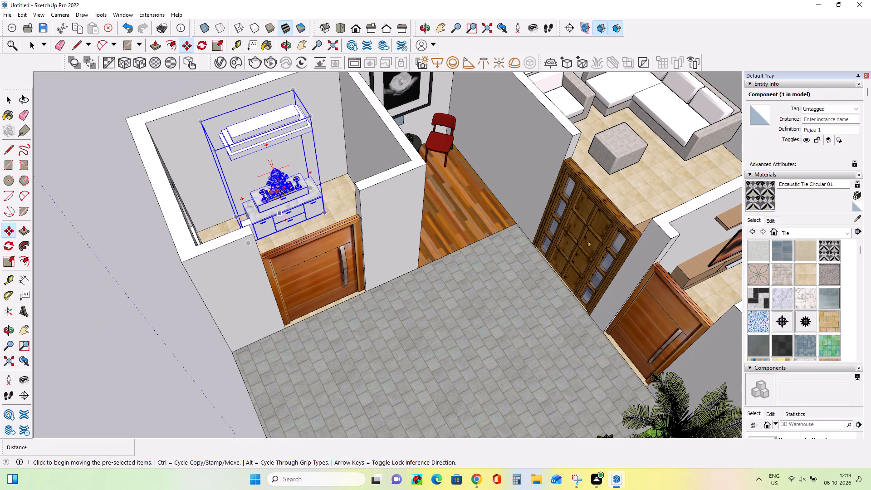
scroll(280, 194, "up", 3)
left_click(5, 256)
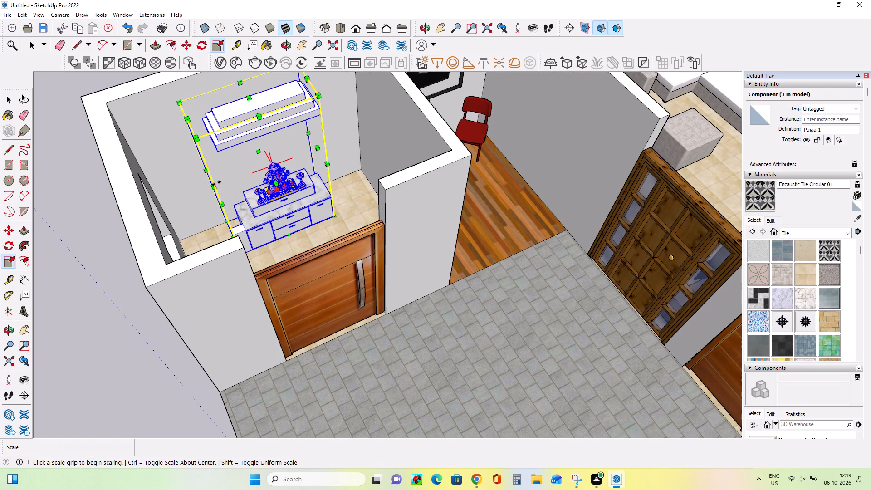
left_click(216, 183)
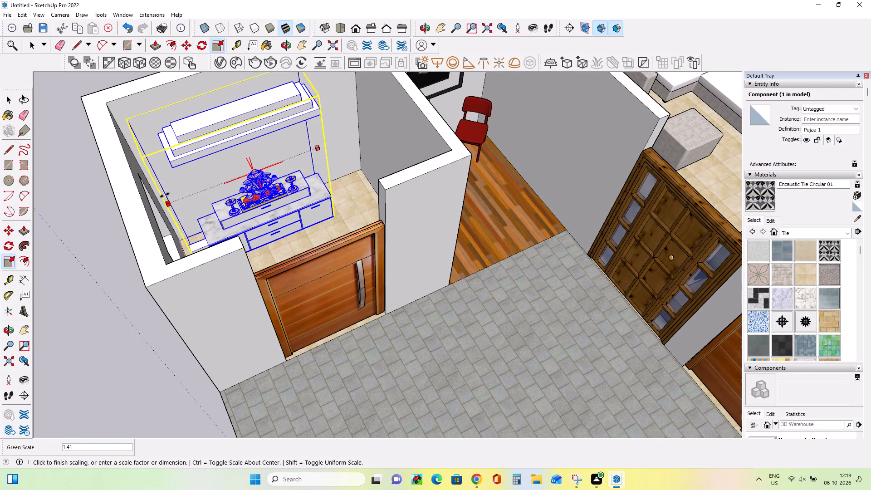
left_click(165, 195)
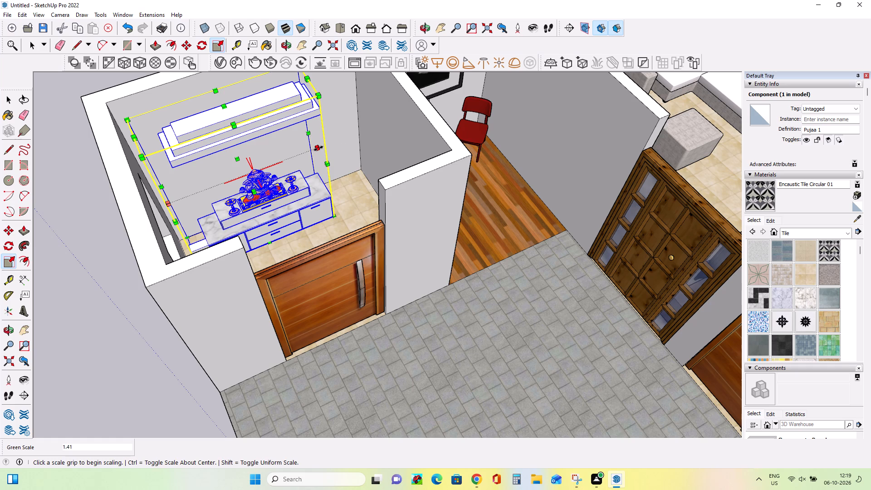
Stretch the puja unit toward the sit-out wall by a factor of about 1.37 and clear the selection.
left_click(318, 148)
left_click(372, 128)
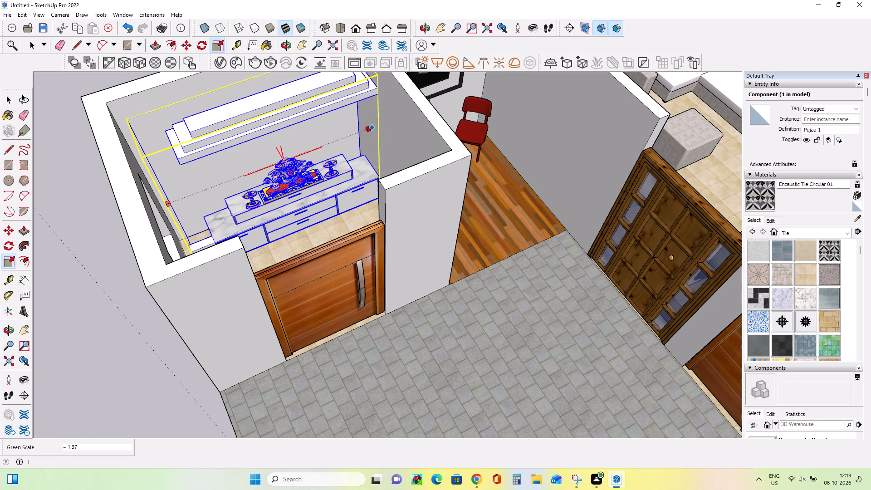
scroll(251, 203, "down", 9)
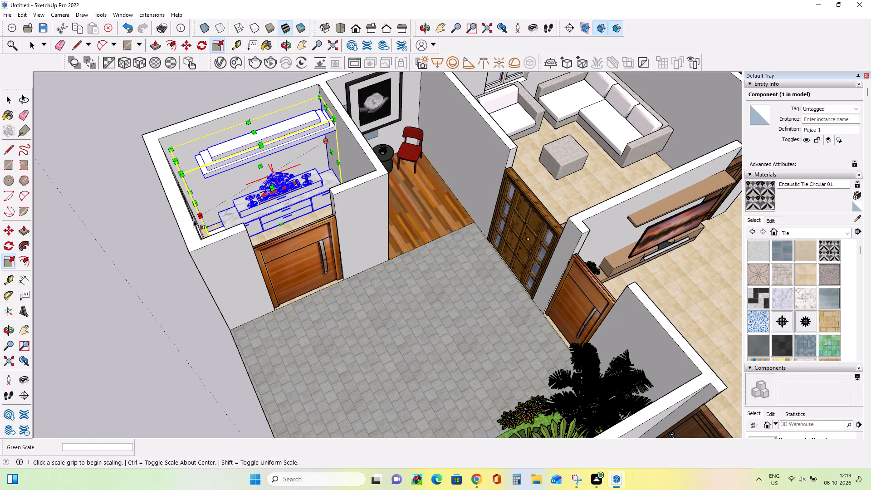
left_click(5, 99)
left_click(131, 123)
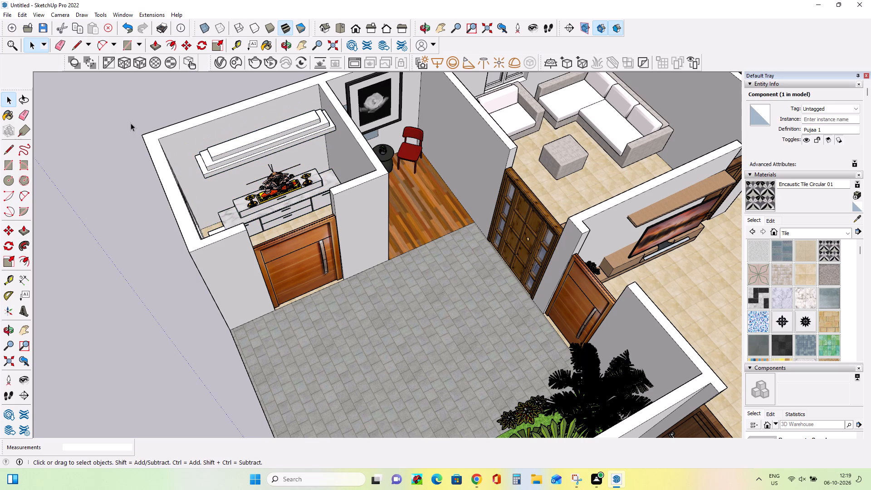
middle_click_drag(153, 202, 148, 151)
scroll(148, 151, "down", 2)
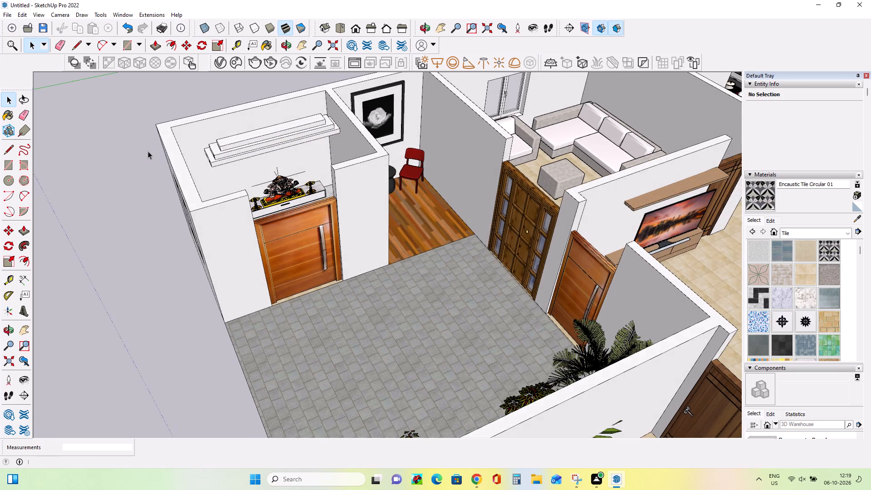
Scale the planting component beside the paved sit-out along the green axis by about 0.84, pulling it clear of the bedroom wall, and deselect it.
scroll(148, 151, "down", 3)
middle_click_drag(152, 157, 188, 225)
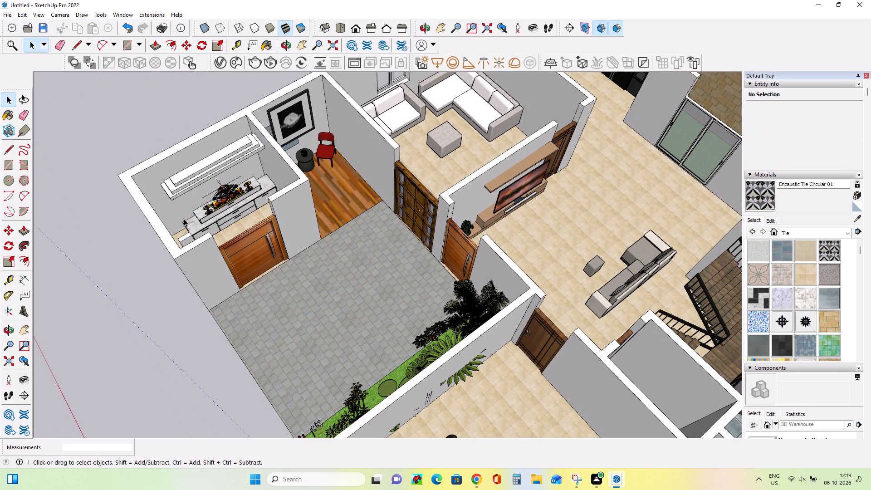
middle_click_drag(184, 219, 141, 151)
left_click(436, 357)
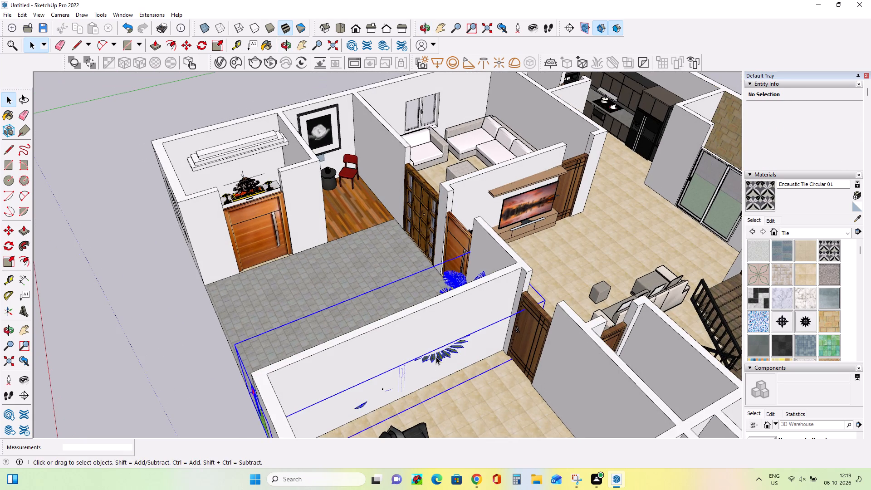
left_click(7, 259)
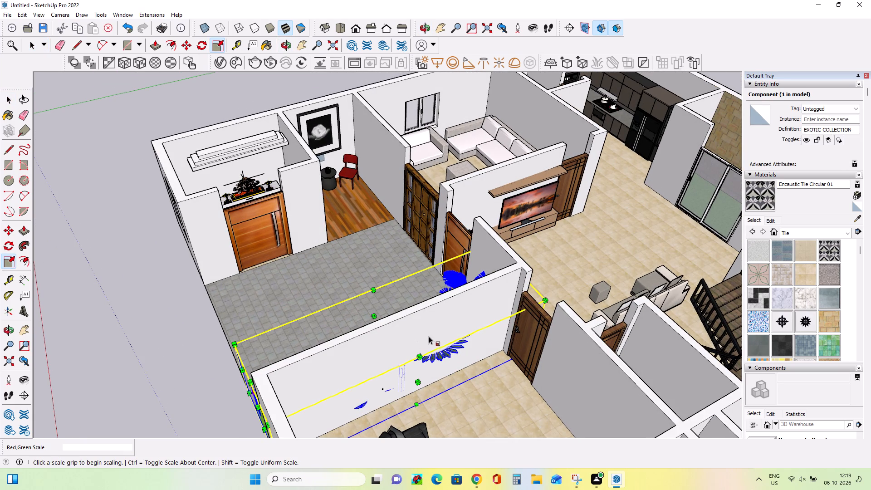
left_click(420, 384)
left_click(408, 370)
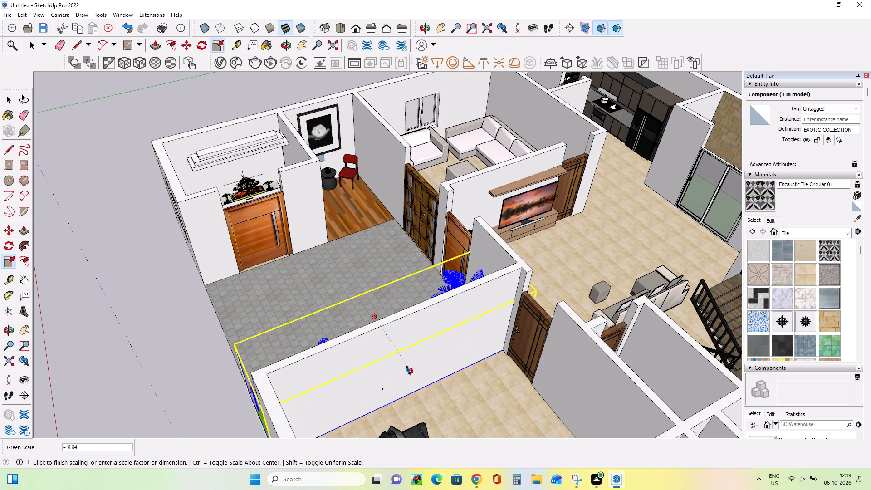
middle_click_drag(140, 341, 275, 405)
middle_click_drag(308, 405, 447, 393)
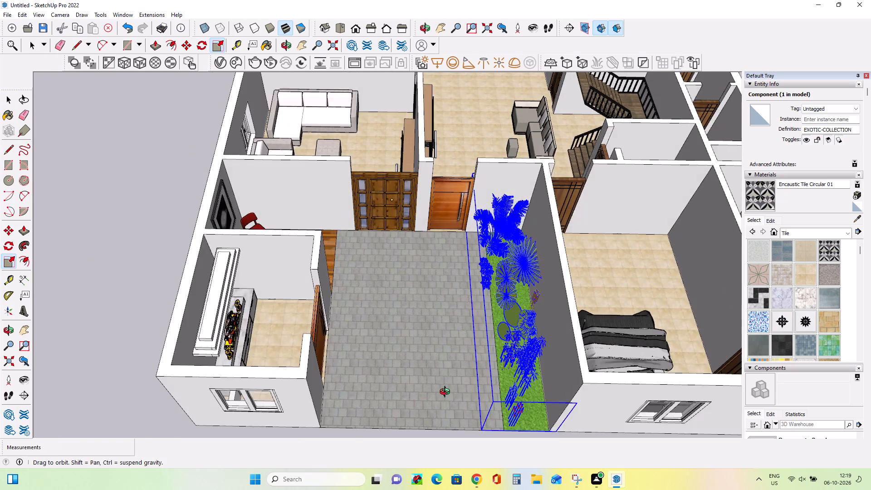
middle_click_drag(447, 393, 474, 381)
left_click(11, 101)
left_click(101, 166)
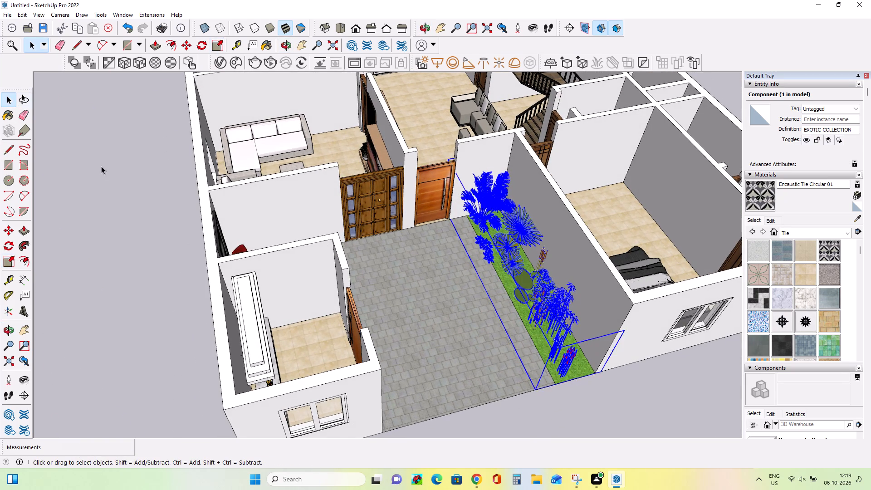
Examine the complete furnished house model from above, checking the layout of all rooms, the sit-out and the planting strip.
scroll(60, 270, "down", 12)
middle_click_drag(293, 341, 293, 342)
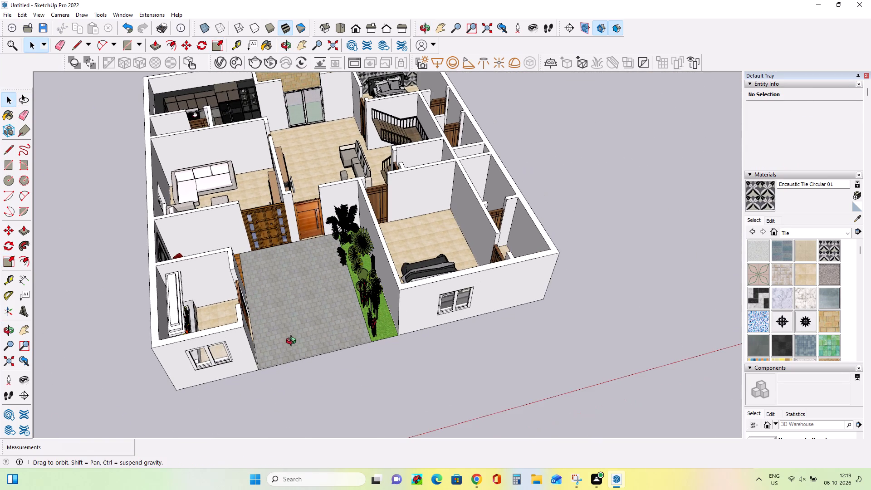
middle_click_drag(293, 342, 304, 380)
scroll(462, 269, "down", 2)
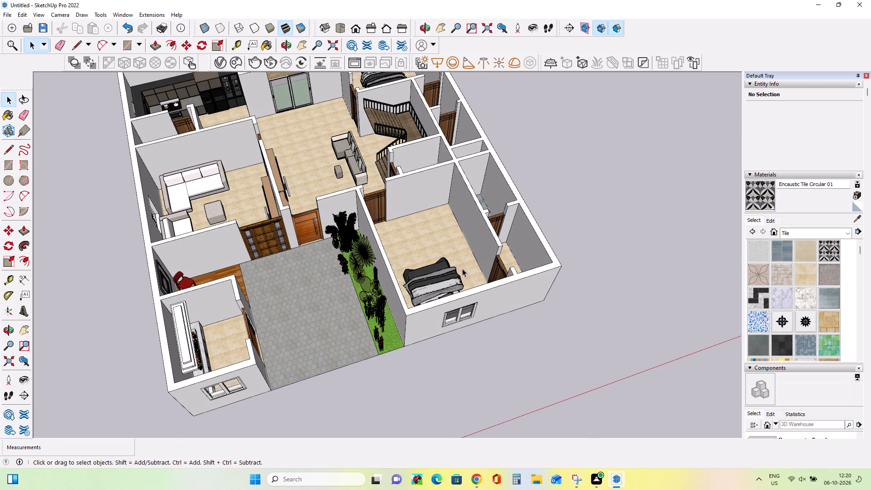
scroll(462, 269, "down", 6)
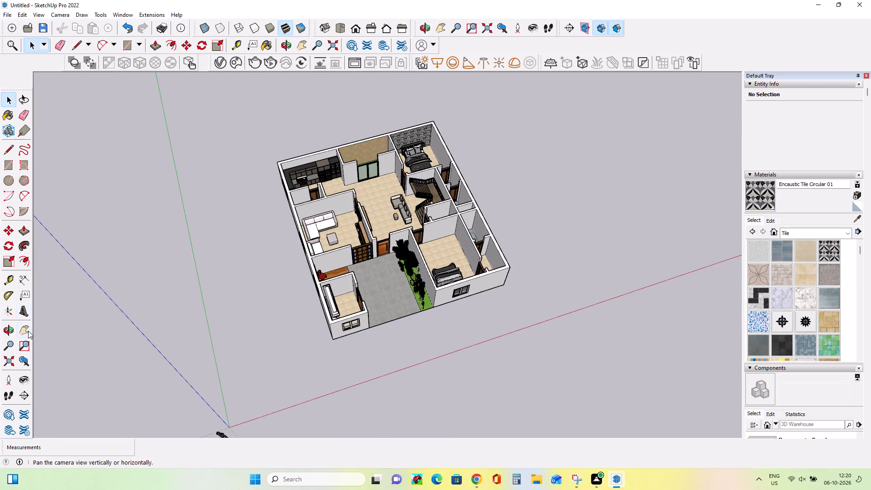
left_click(28, 331)
left_click_drag(331, 330, 201, 330)
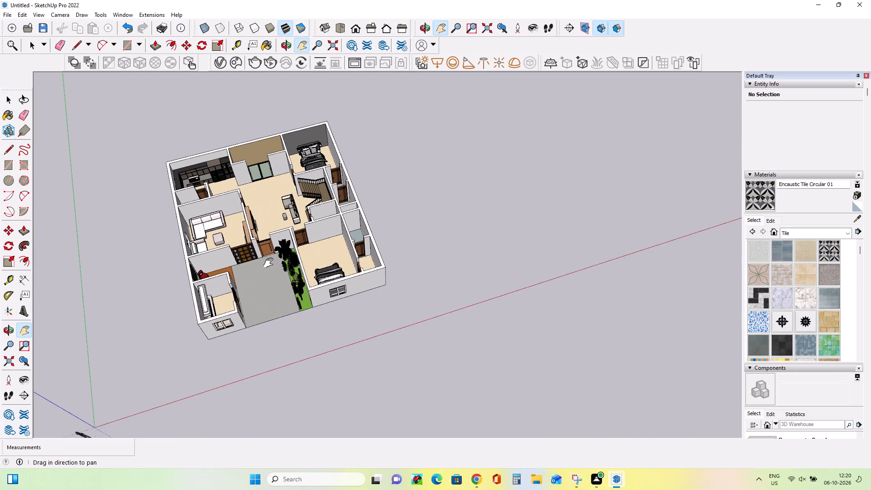
scroll(270, 259, "up", 6)
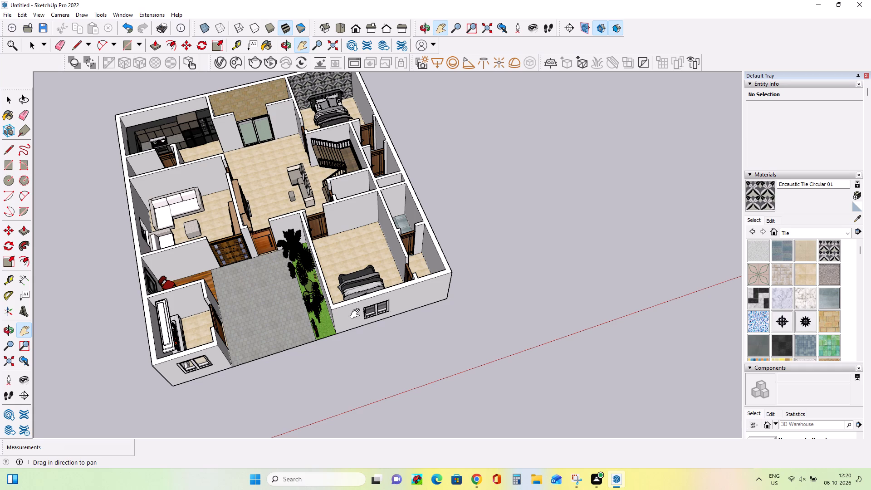
middle_click_drag(372, 329, 280, 343)
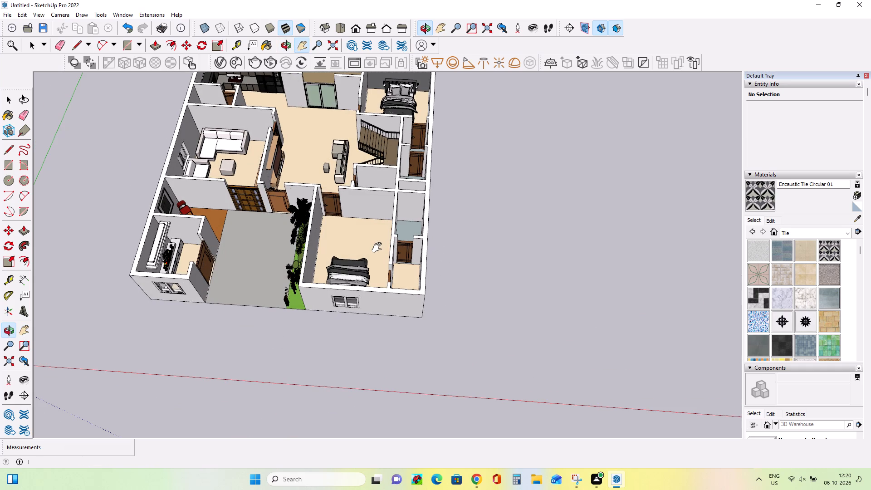
left_click_drag(383, 248, 390, 294)
left_click(390, 294)
middle_click_drag(472, 303, 412, 302)
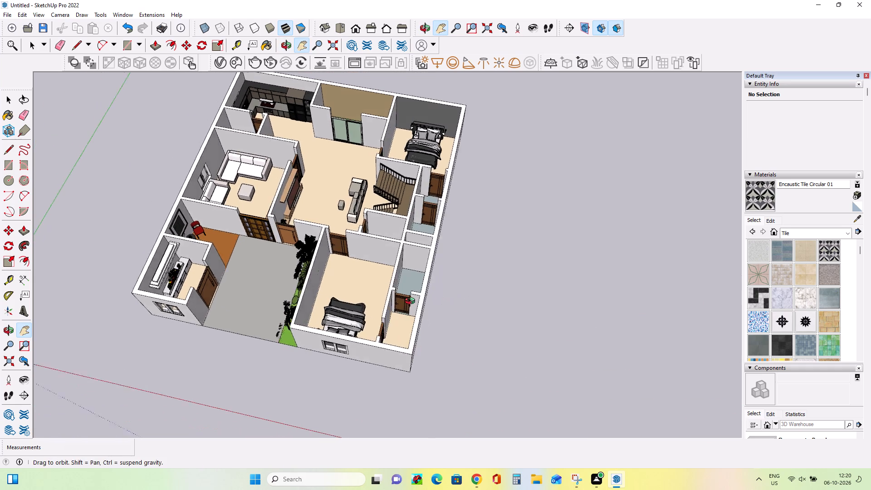
middle_click_drag(412, 302, 401, 297)
left_click_drag(379, 222, 385, 255)
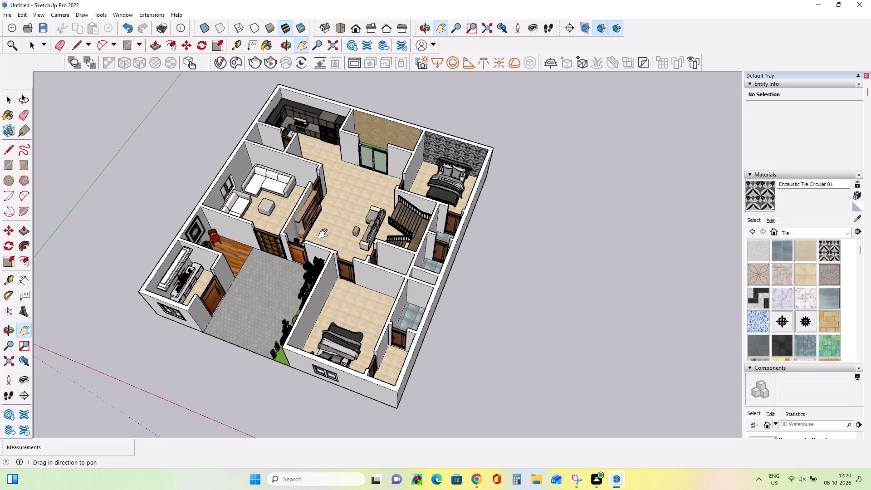
middle_click_drag(430, 321, 405, 323)
left_click_drag(345, 196, 354, 209)
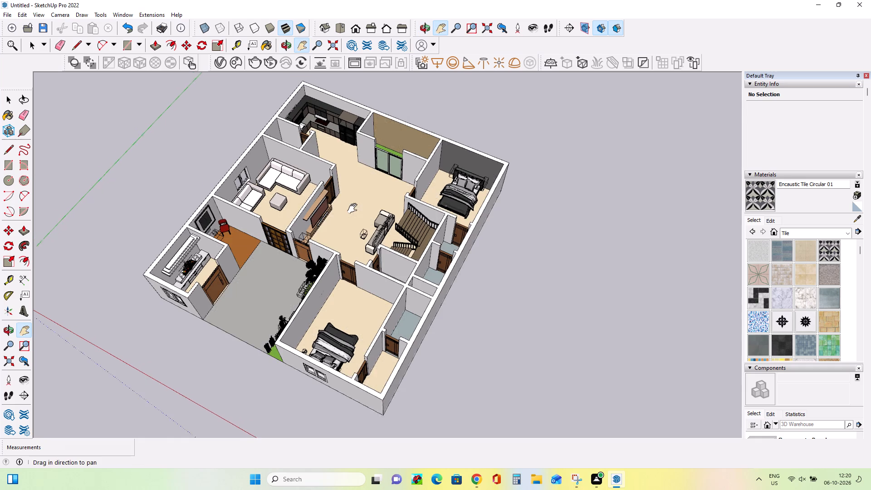
left_click_drag(354, 209, 355, 209)
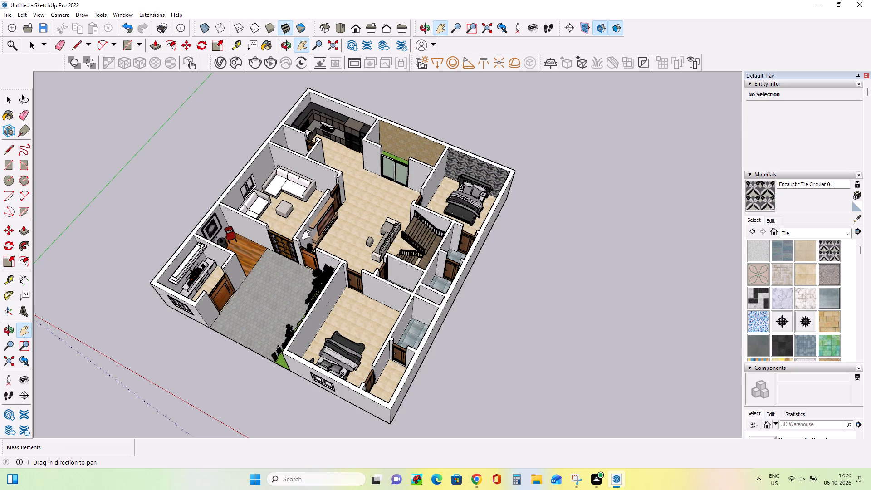
scroll(331, 250, "up", 1)
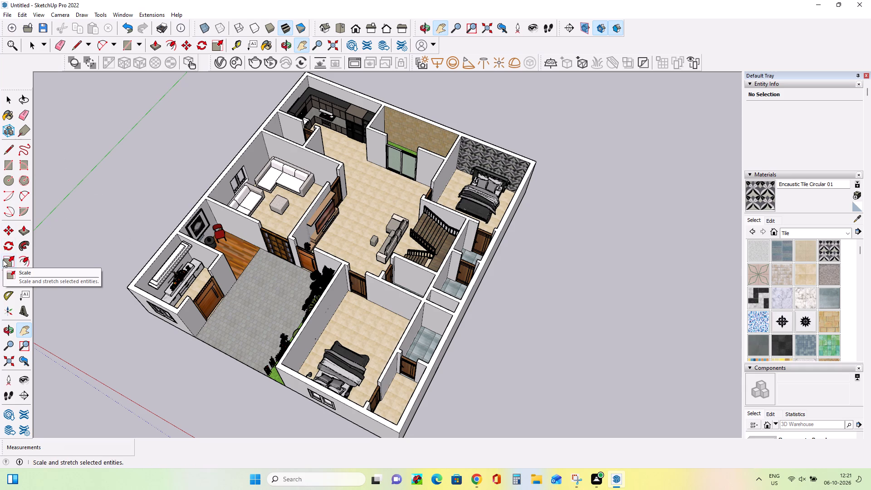
left_click_drag(333, 202, 333, 204)
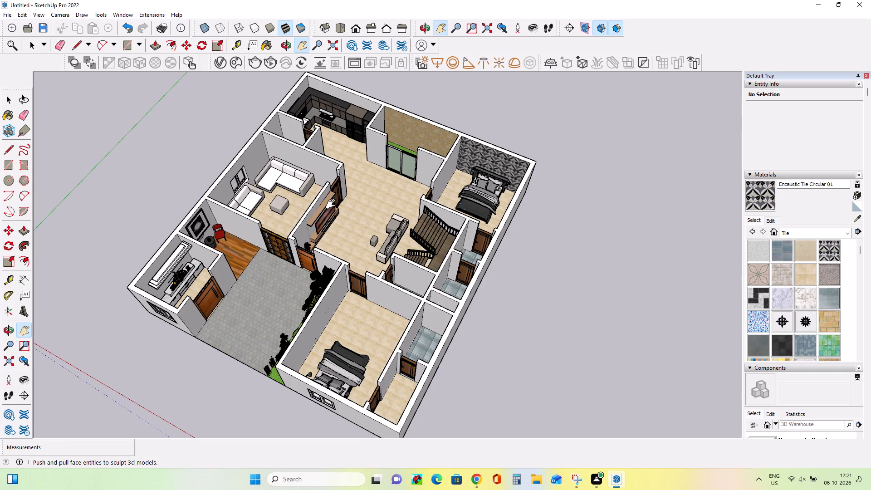
left_click_drag(333, 204, 336, 209)
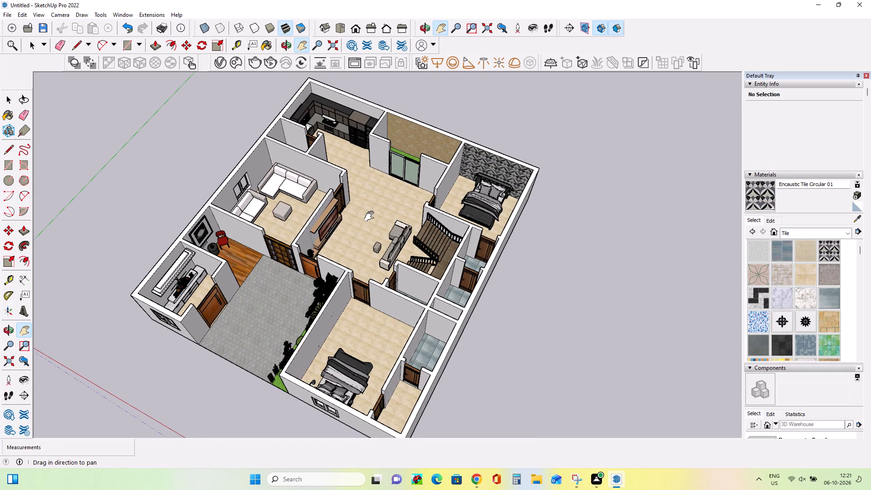
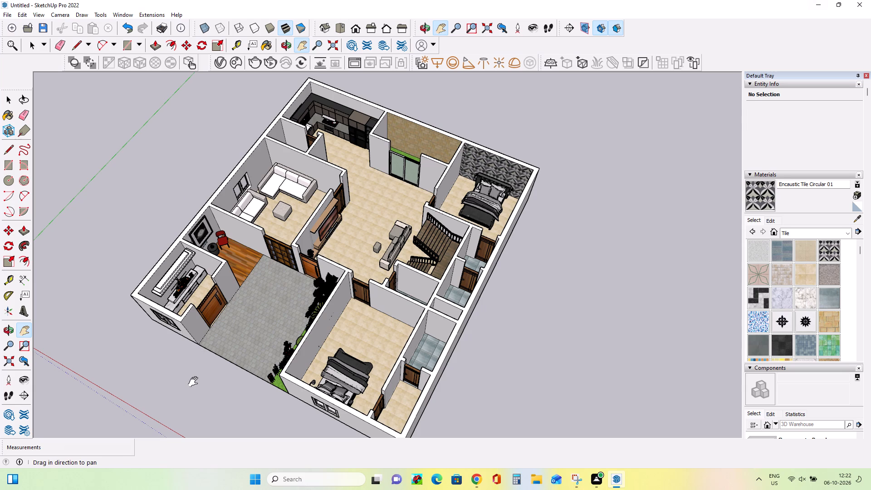
Save the model to the Desktop as "Ground Floor Architectural Plan.skp".
key("ctrl+s")
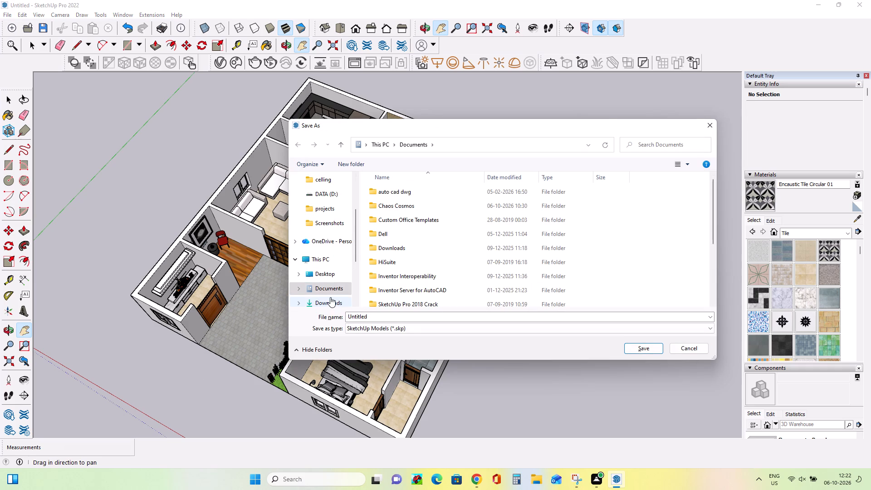
left_click(335, 279)
left_click(407, 317)
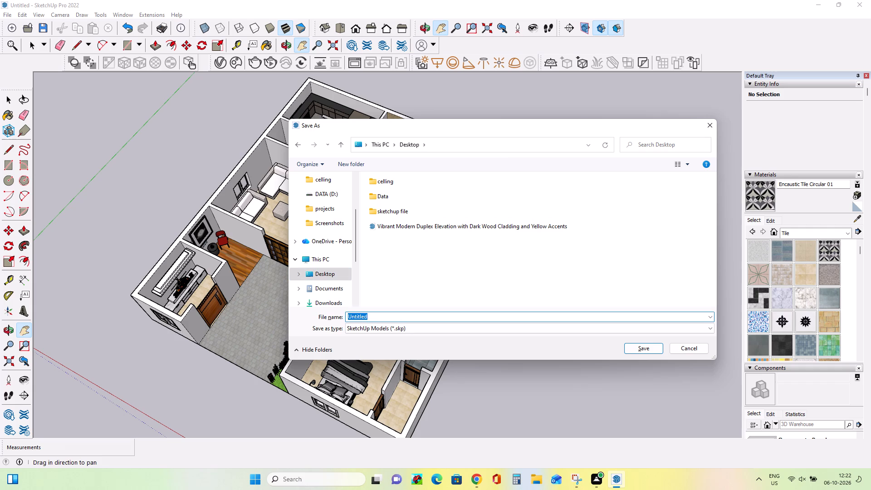
key("BackSpace")
type("gr")
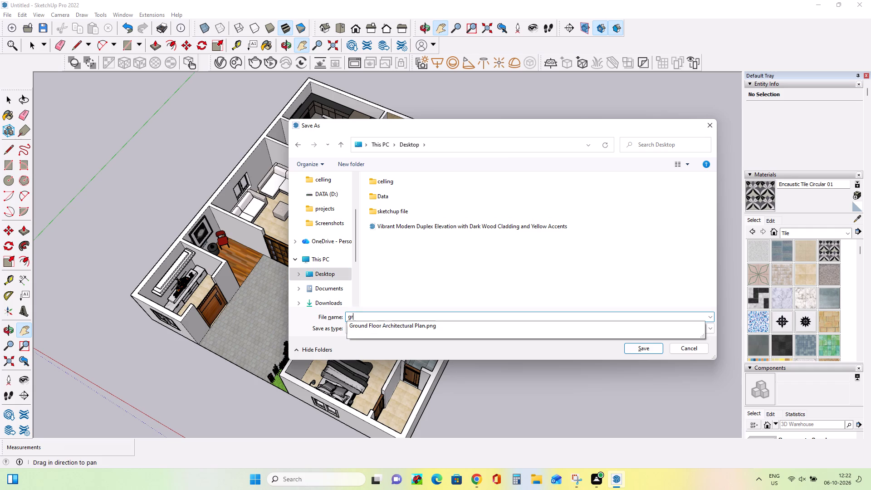
left_click(445, 329)
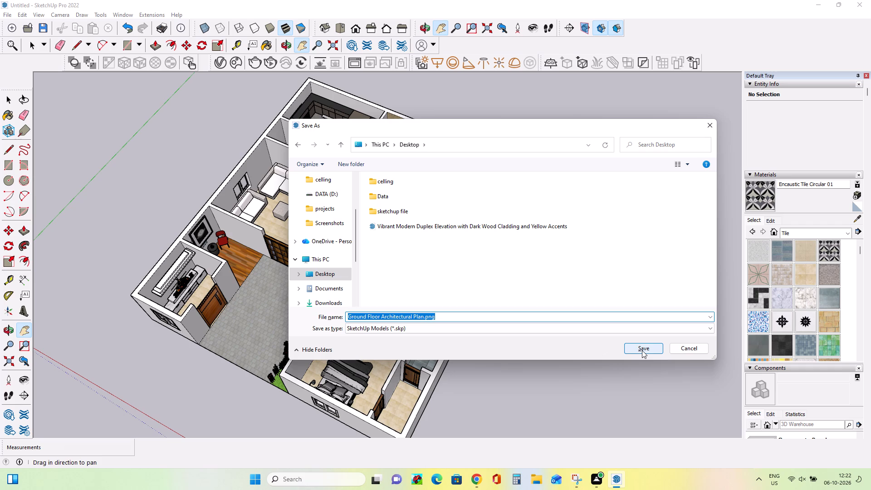
left_click(450, 318)
left_click(450, 318)
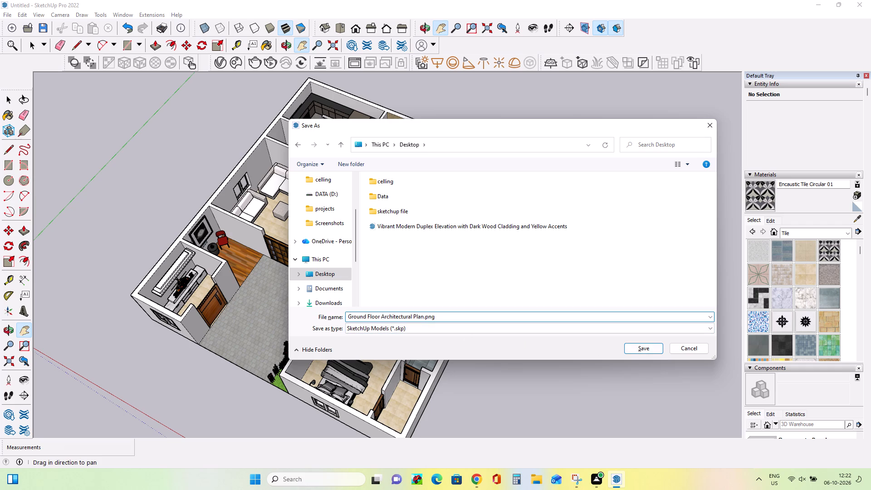
key("BackSpace")
key("BackSpace")
key("BackSpace")
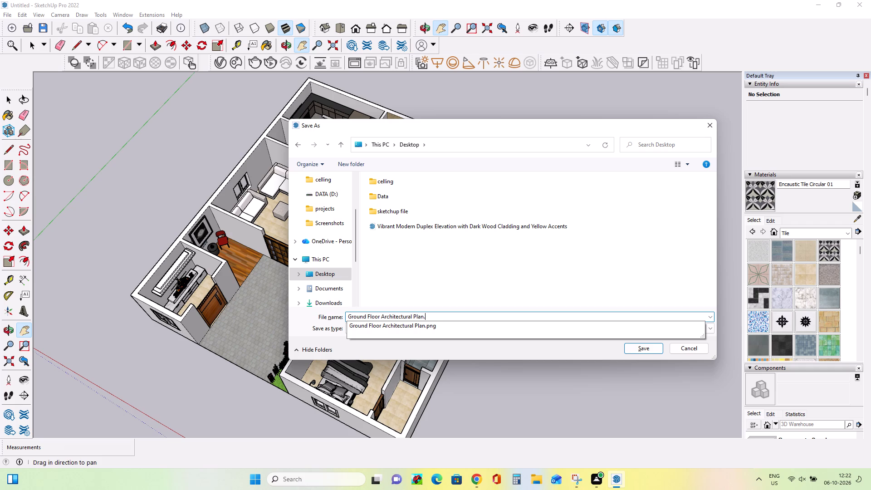
key("s")
key("k")
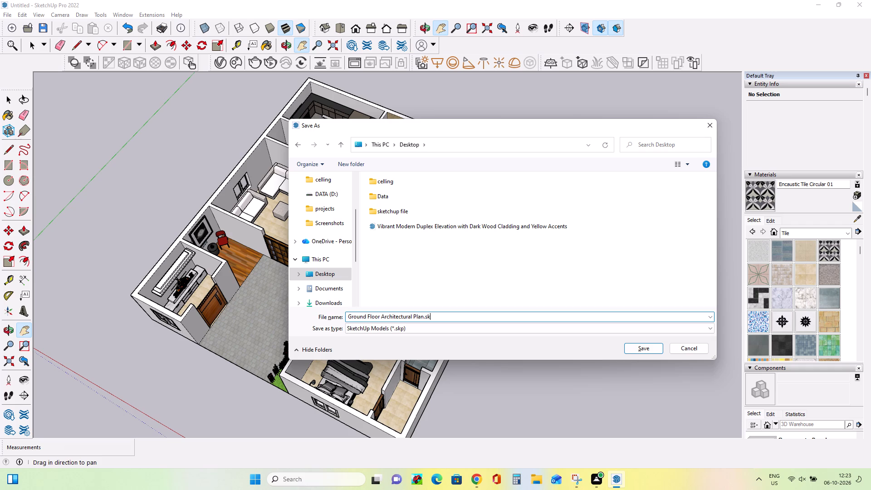
key("p")
left_click(656, 348)
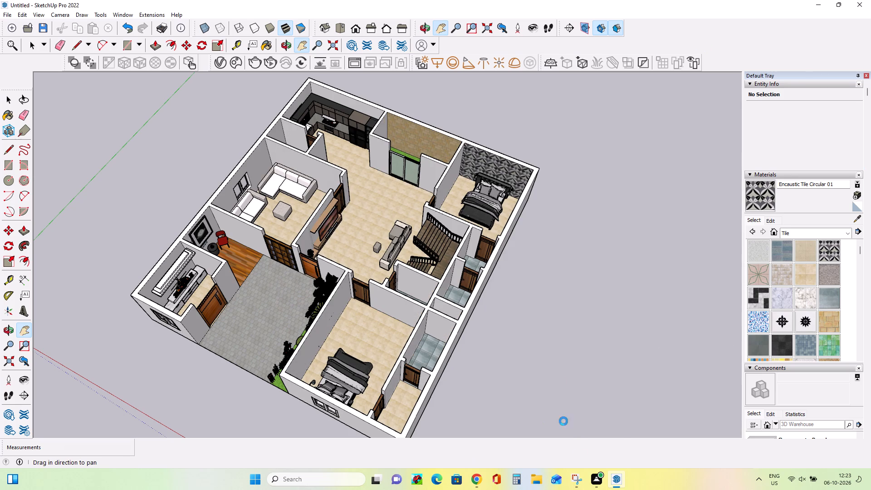
Switch to Snipping Tool and capture a rectangular snip of the viewport showing the whole furnished house model.
left_click(577, 480)
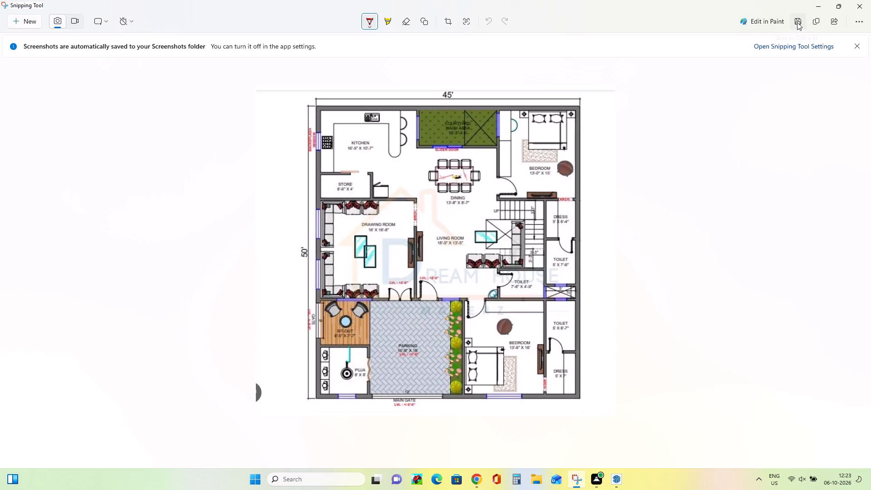
left_click(31, 23)
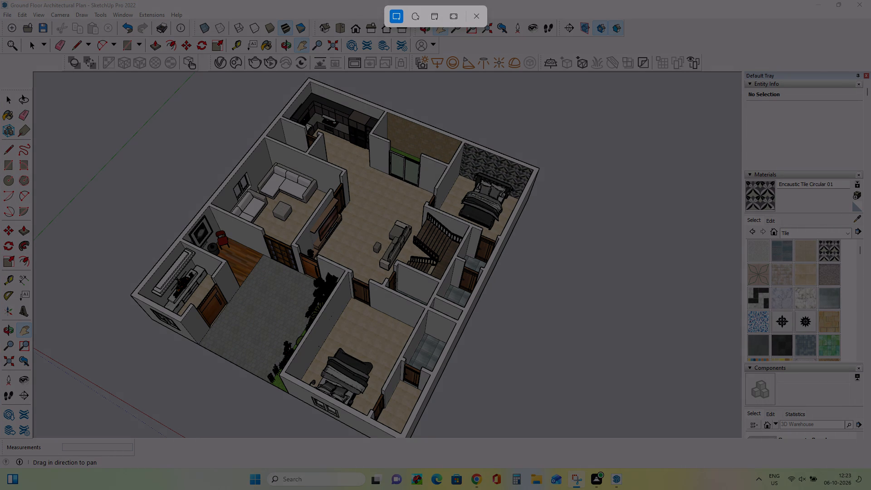
left_click_drag(644, 71, 101, 442)
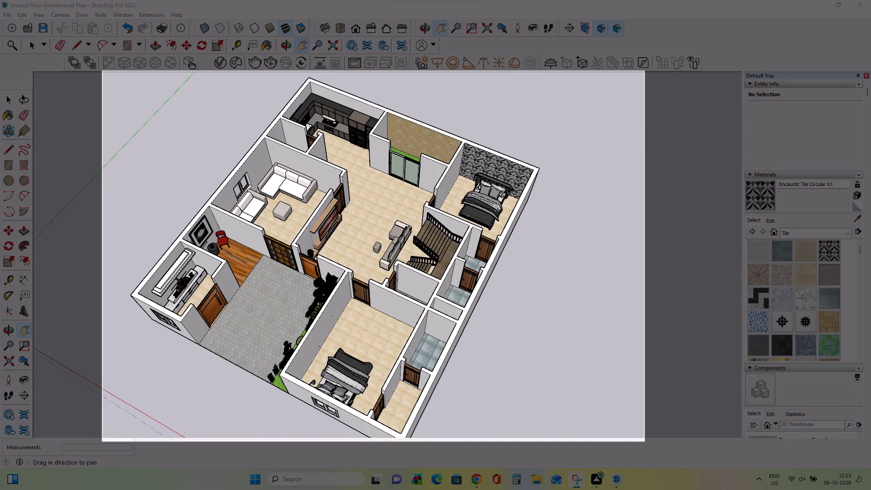
left_click_drag(101, 442, 100, 438)
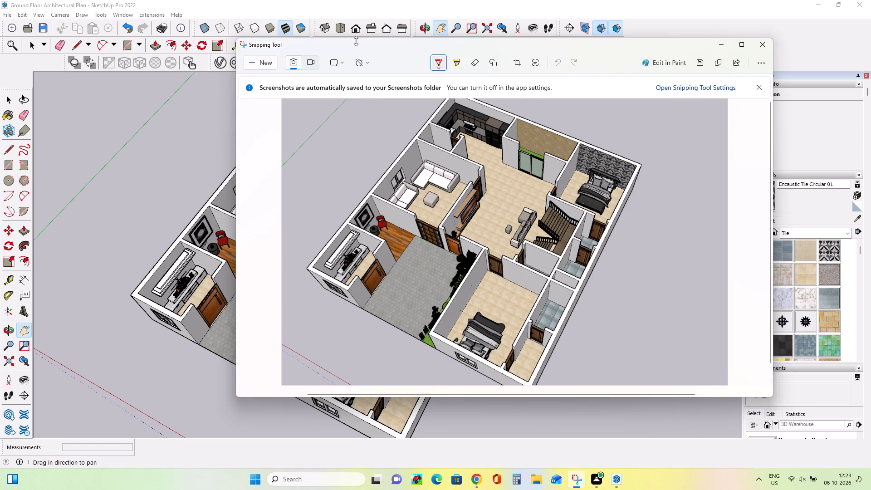
Save the snip to the Desktop as "Ground Floor Architectural Plan.pdf" with the PNG file type, and minimize Snipping Tool.
left_click(700, 65)
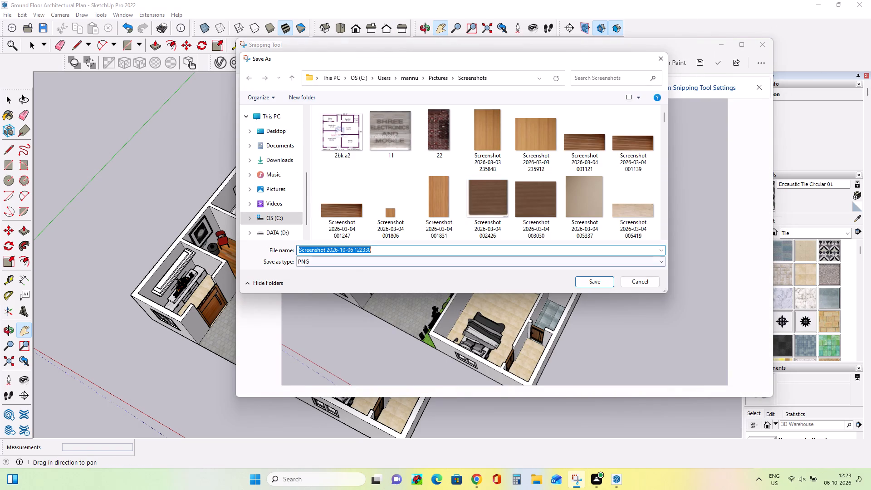
left_click(281, 135)
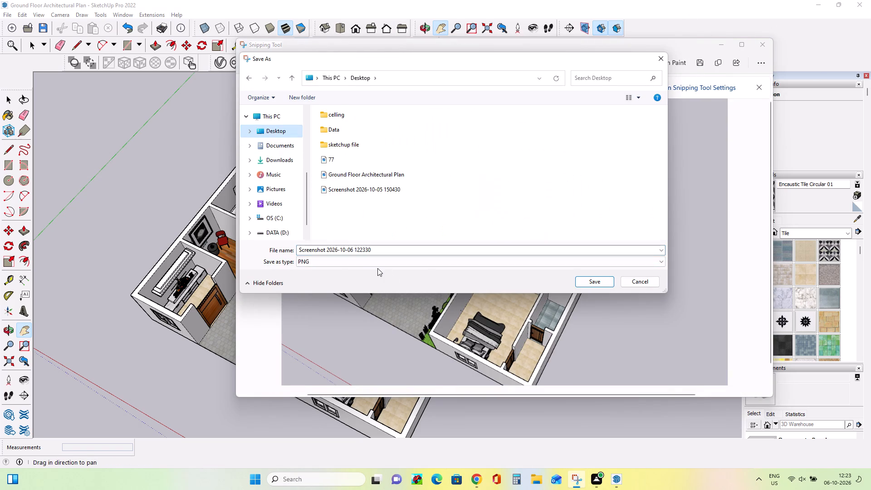
left_click(378, 249)
key("BackSpace")
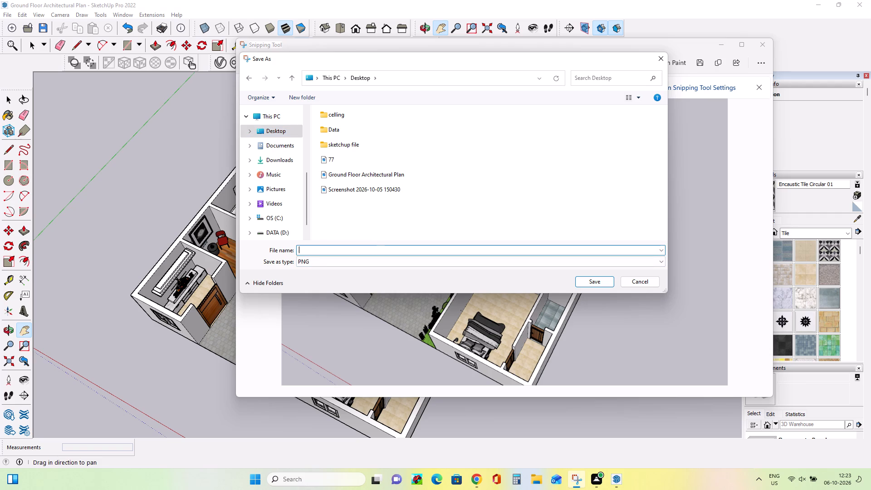
type("gr")
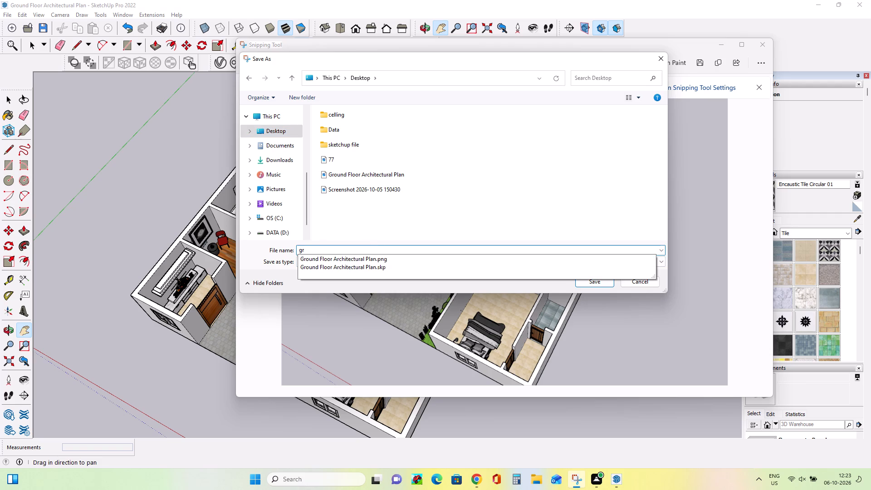
left_click(401, 260)
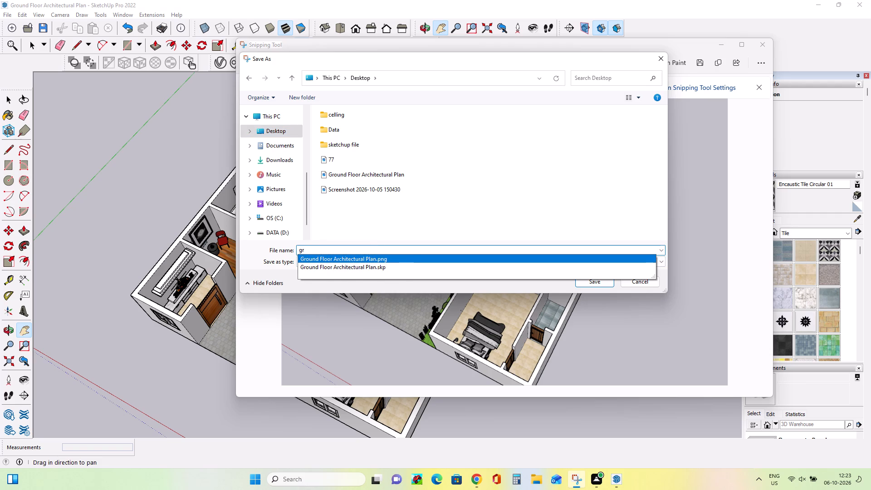
left_click(397, 252)
key("BackSpace")
key("BackSpace")
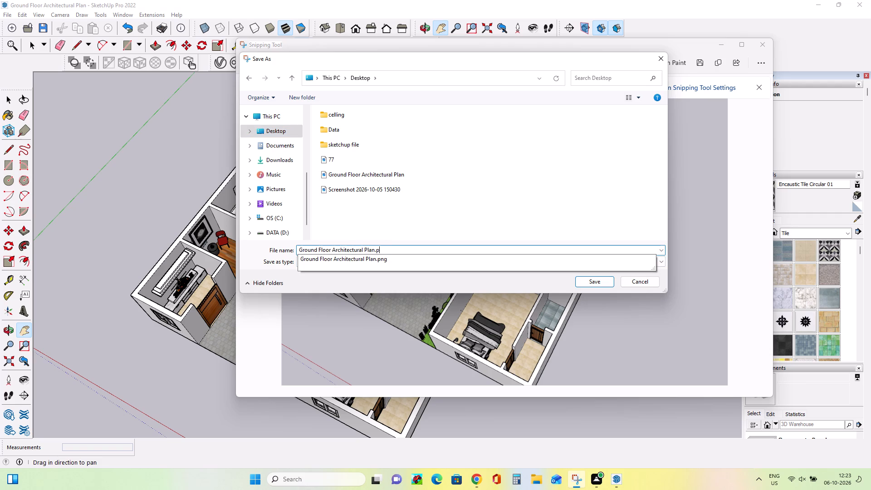
key("BackSpace")
type("pdf")
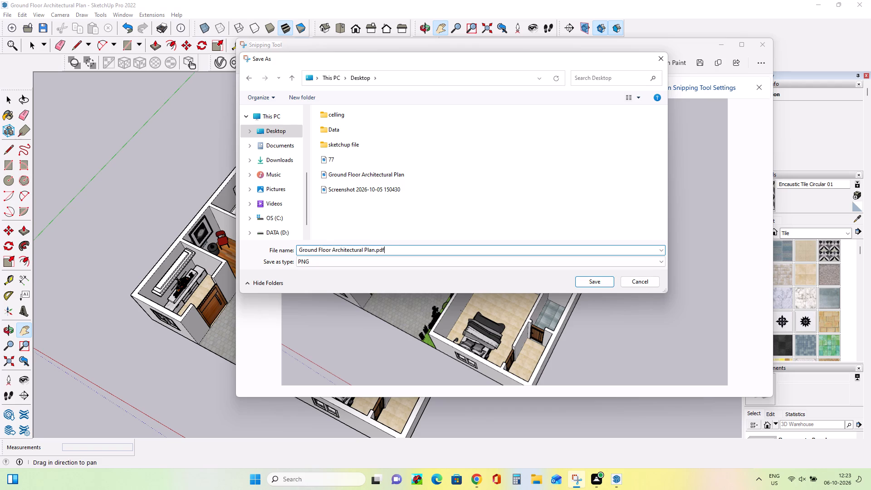
left_click(602, 286)
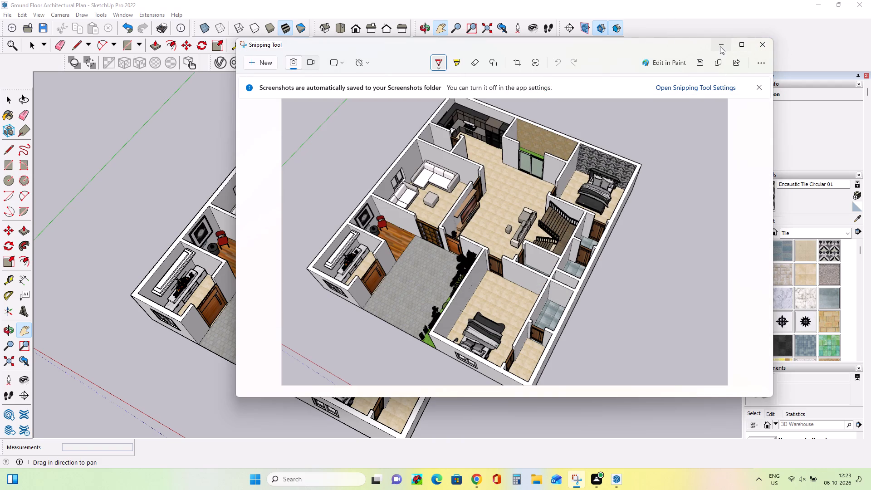
left_click(720, 46)
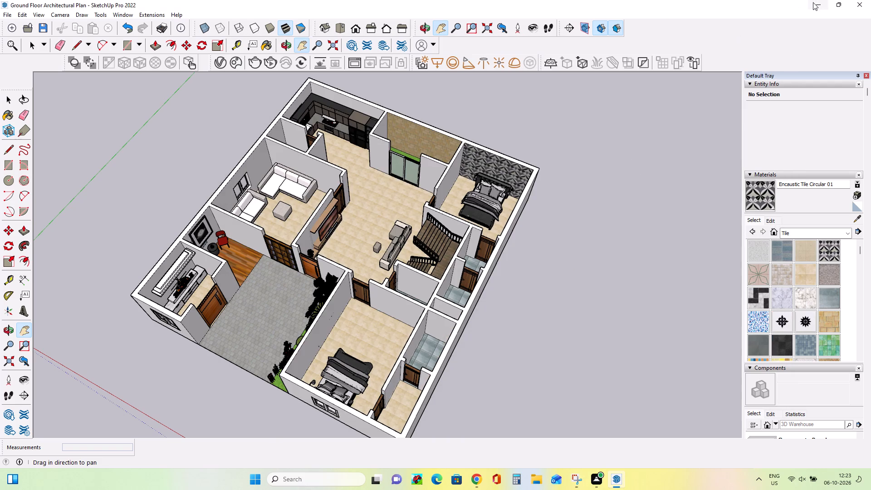